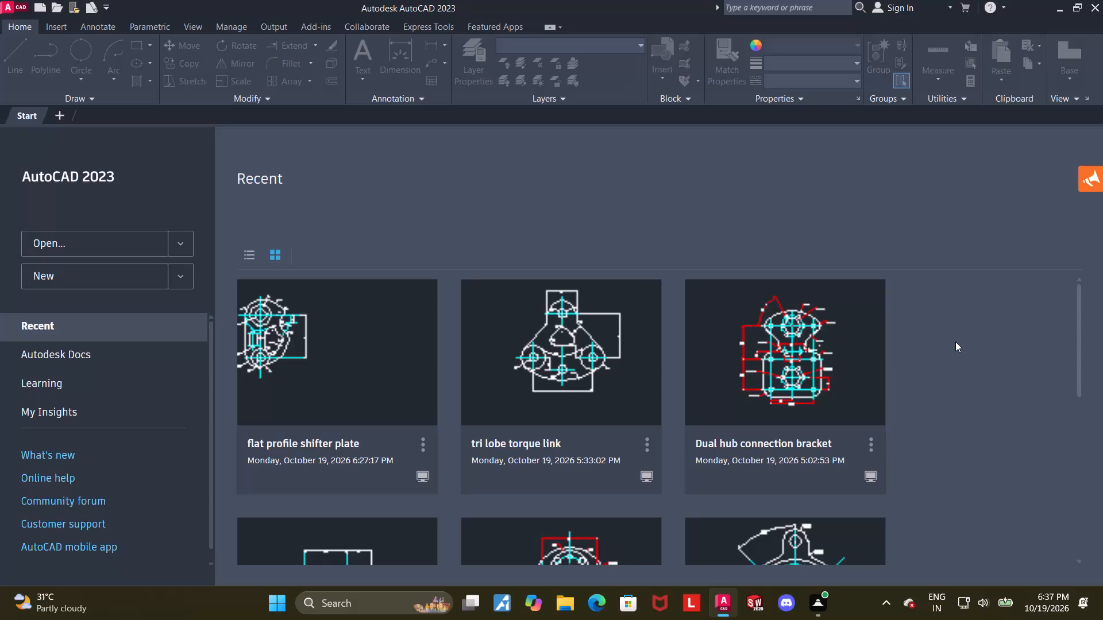
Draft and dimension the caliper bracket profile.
Create a new blank drawing.
{"action": "left_click", "coordinate": [121, 277]}
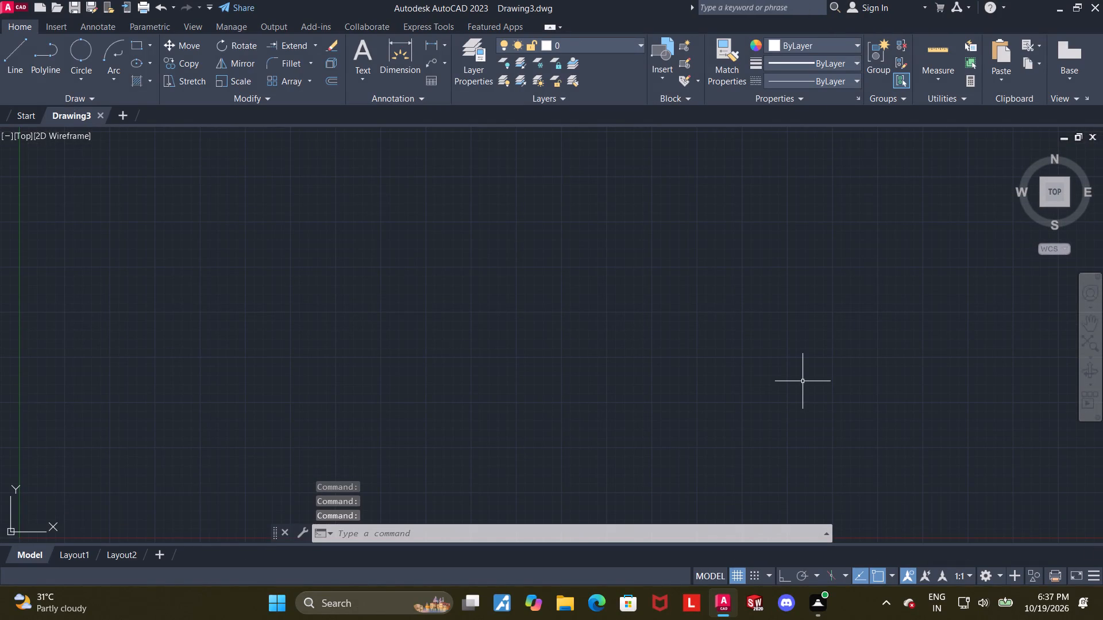
Turn on command log recording with LOGFILEON.
{"action": "type", "text": "lo"}
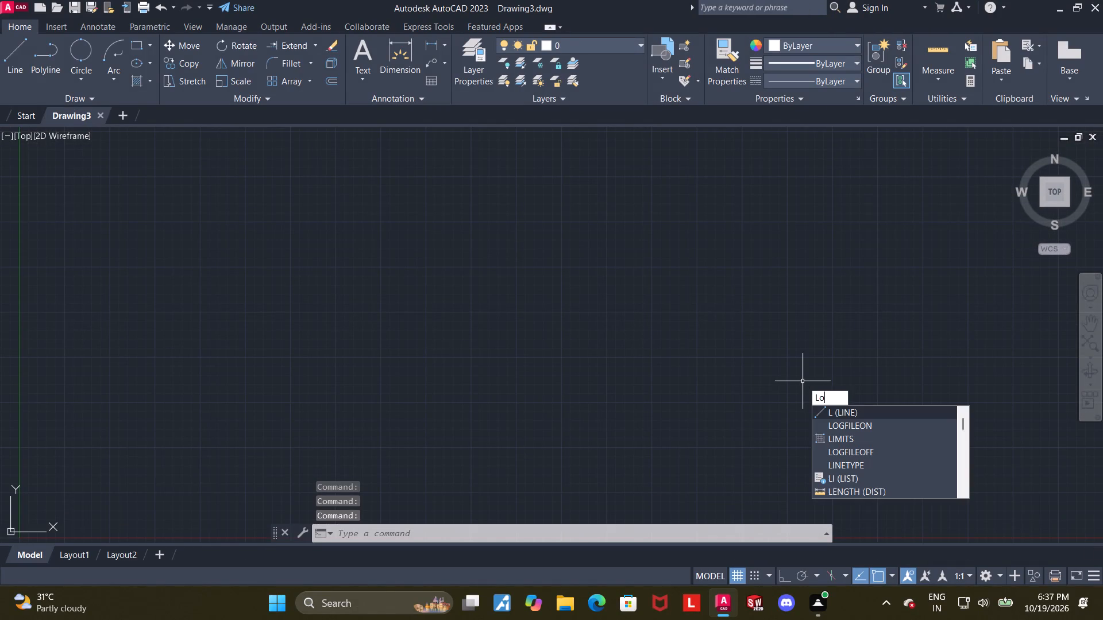
{"action": "type", "text": "gfile"}
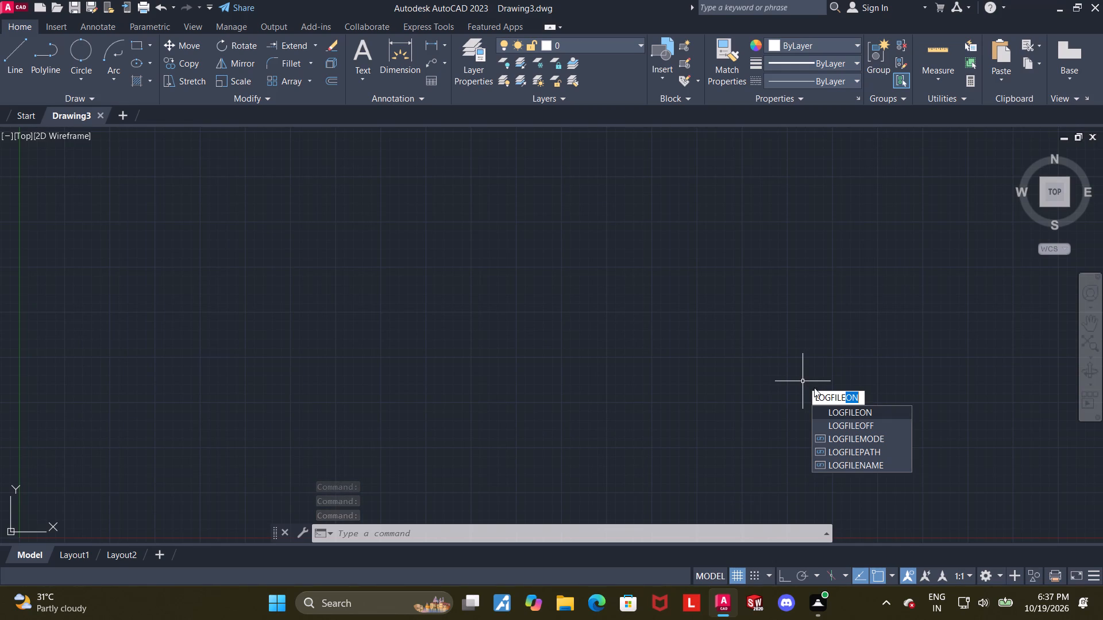
{"action": "left_click", "coordinate": [849, 410]}
{"action": "key", "text": "Return"}
{"action": "key", "text": "Return"}
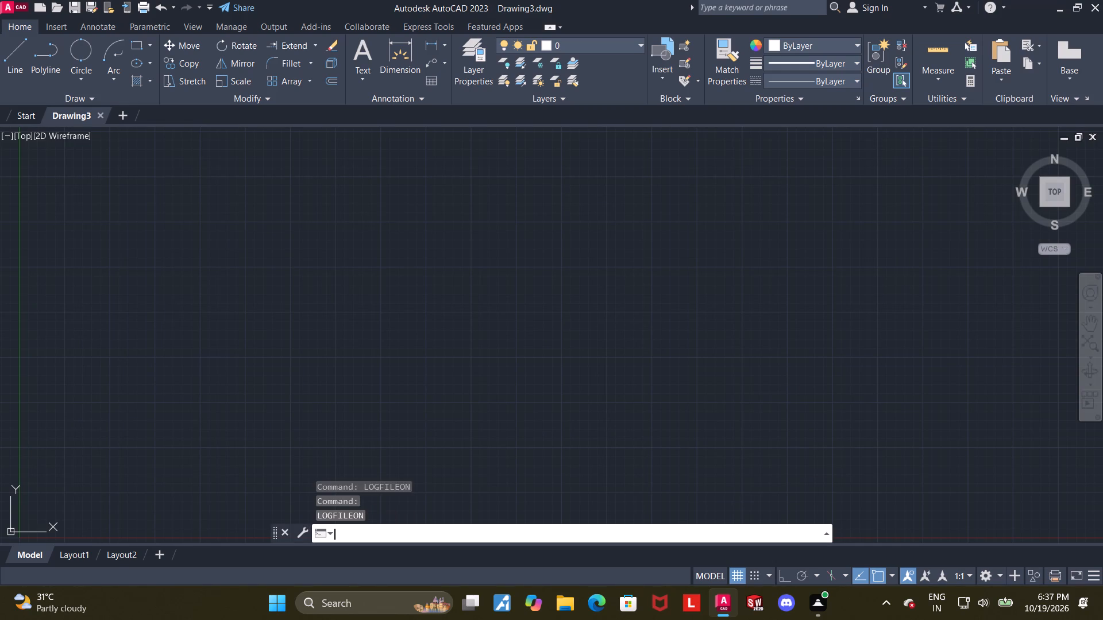
Set the model space limits to a lower corner of 0,0 and an upper corner of 100,100.
{"action": "type", "text": "limit"}
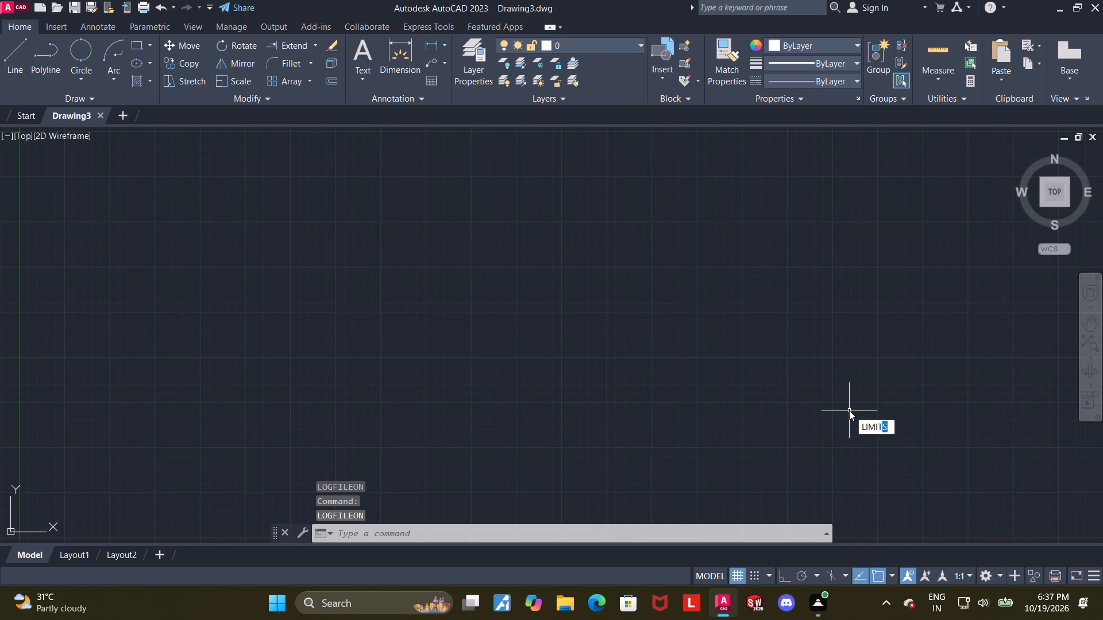
{"action": "key", "text": "Return"}
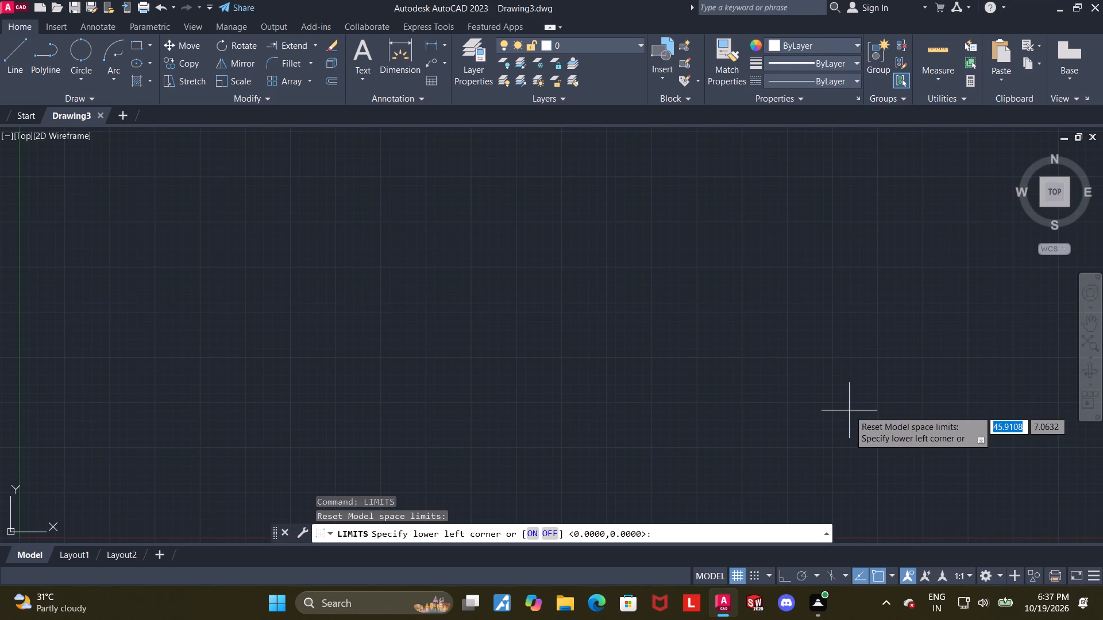
{"action": "type", "text": "0,0"}
{"action": "key", "text": "Return"}
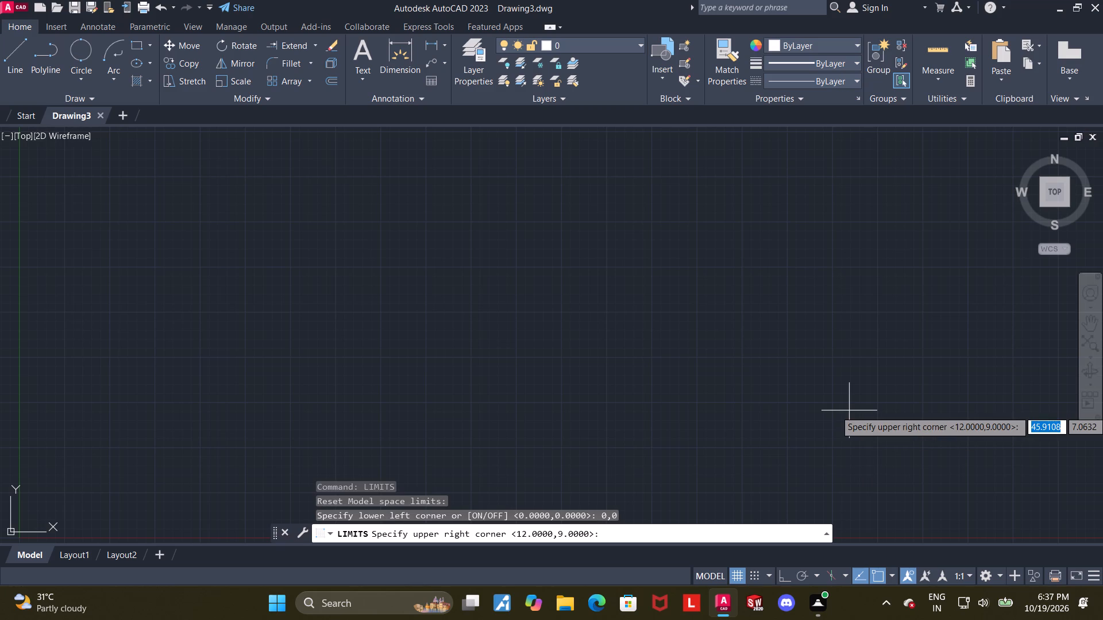
{"action": "type", "text": "100,100"}
{"action": "key", "text": "Return"}
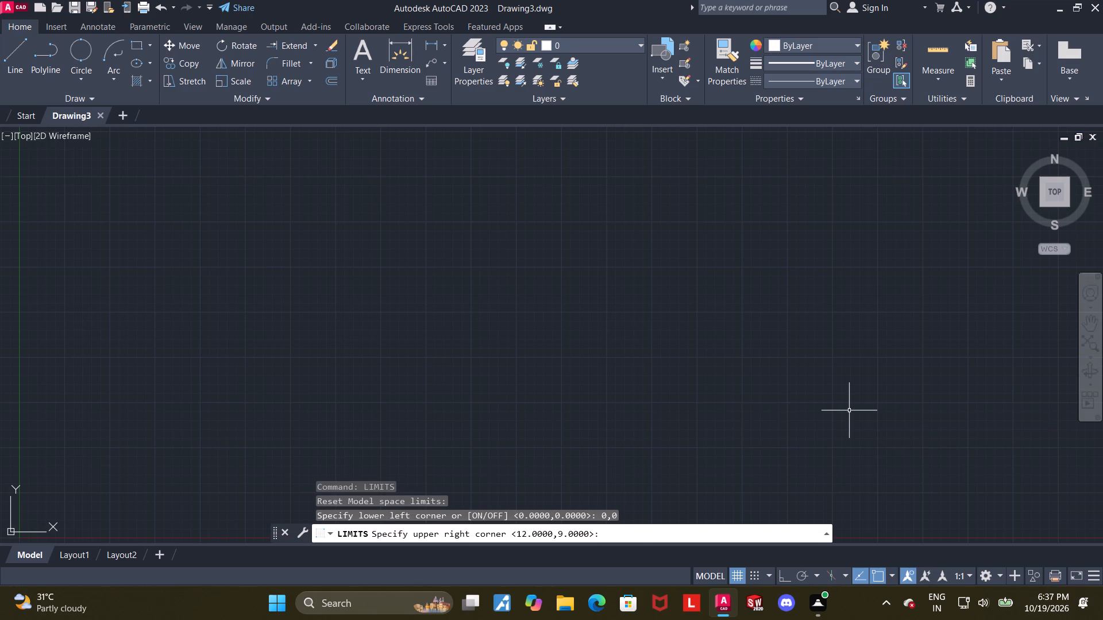
Draw a circle of radius 18 in the empty area above the X axis, away from the origin.
{"action": "scroll", "coordinate": [849, 410], "scroll_direction": "down", "scroll_amount": 2}
{"action": "middle_click_drag", "start_coordinate": [832, 397], "coordinate": [416, 497]}
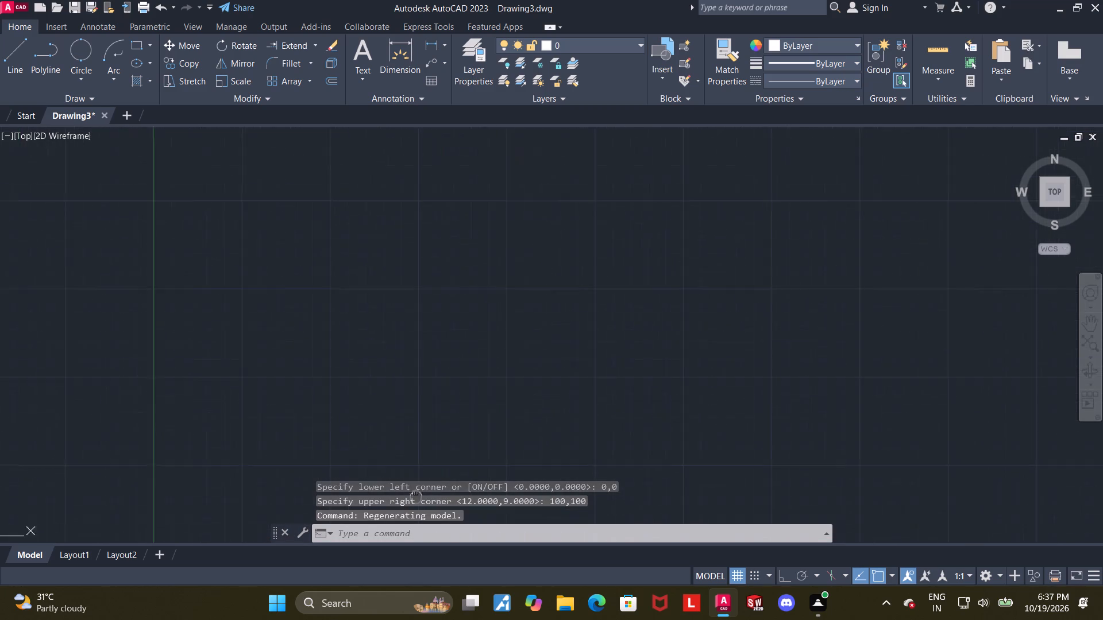
{"action": "middle_click_drag", "start_coordinate": [416, 497], "coordinate": [302, 424]}
{"action": "scroll", "coordinate": [330, 393], "scroll_direction": "down", "scroll_amount": 2}
{"action": "middle_click_drag", "start_coordinate": [551, 325], "coordinate": [493, 350]}
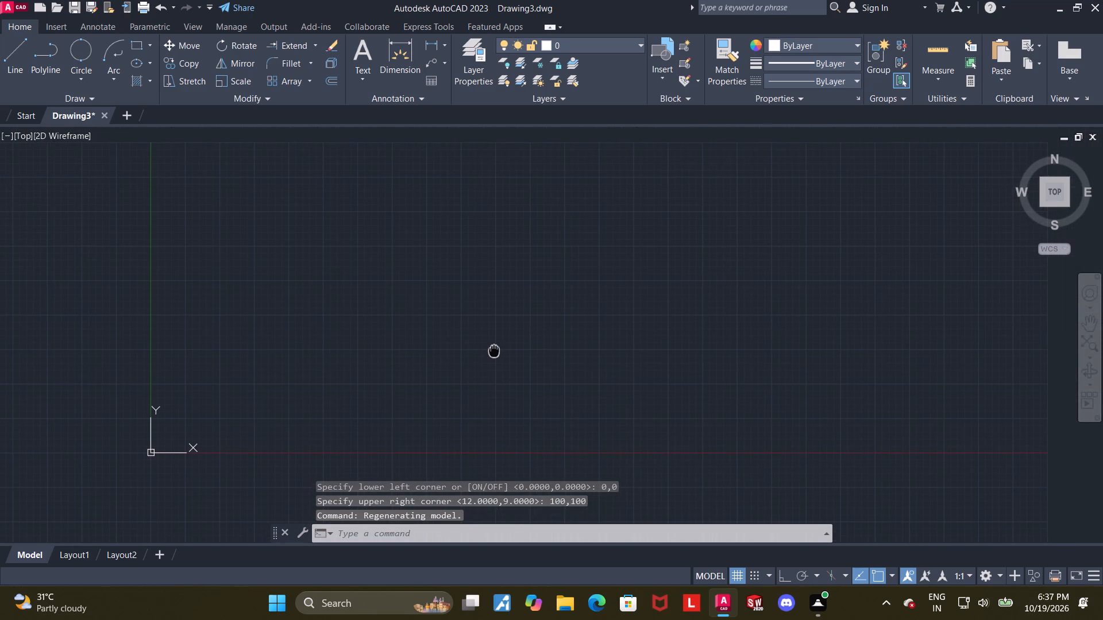
{"action": "middle_click_drag", "start_coordinate": [493, 350], "coordinate": [420, 388]}
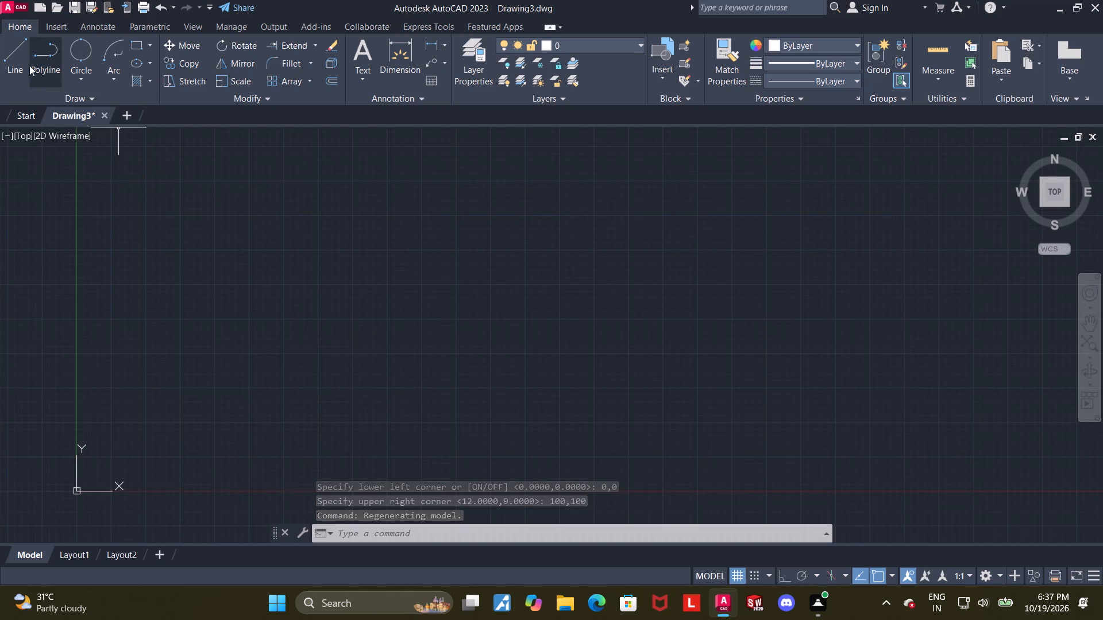
{"action": "left_click", "coordinate": [73, 71]}
{"action": "left_click", "coordinate": [97, 100]}
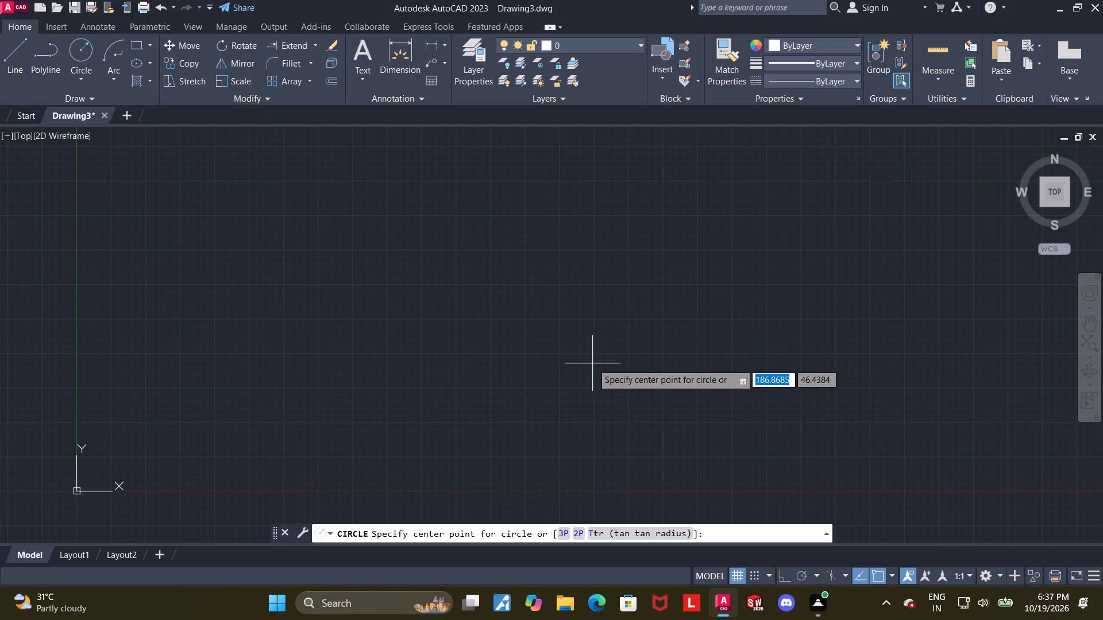
{"action": "left_click", "coordinate": [601, 366]}
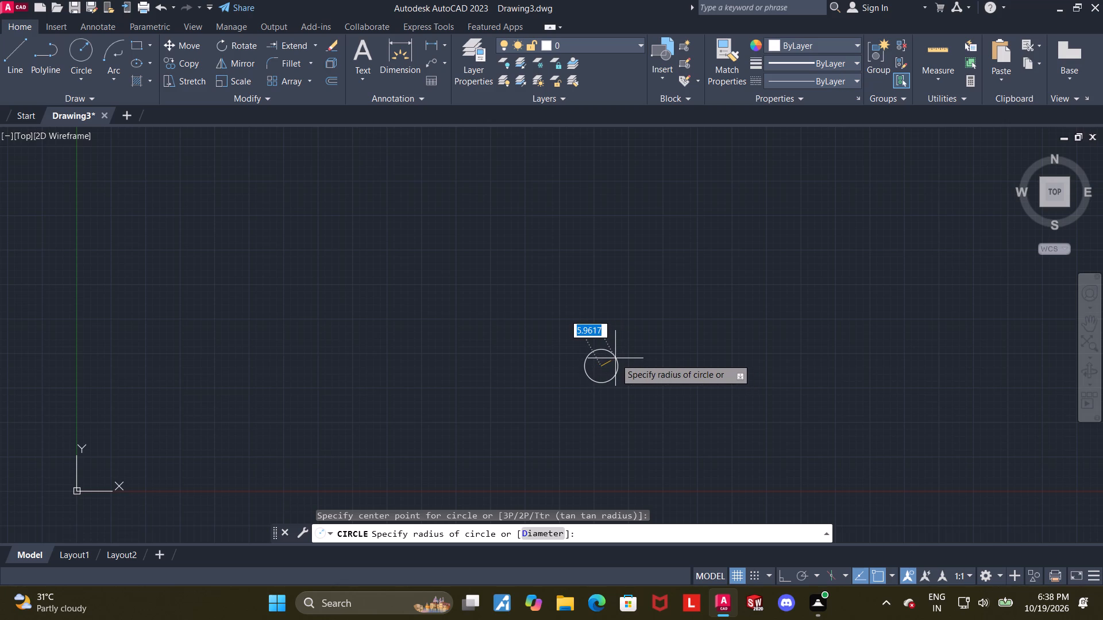
{"action": "type", "text": "18"}
{"action": "key", "text": "Return"}
{"action": "key", "text": "Escape"}
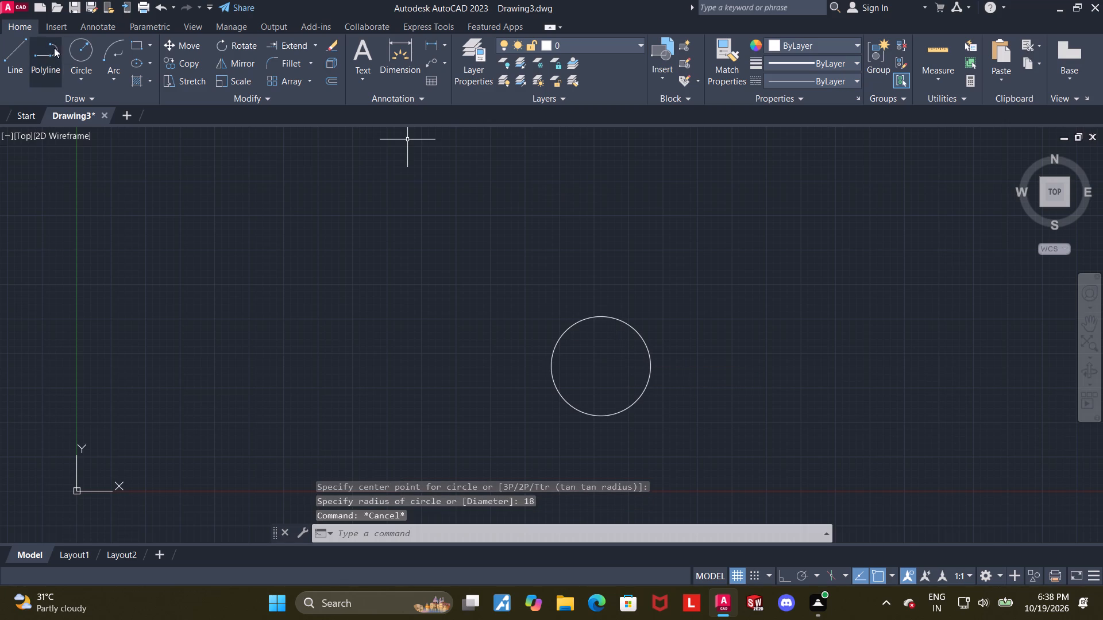
Move the radius 18 circle by its centre up and to the right, farther from the origin.
{"action": "scroll", "coordinate": [765, 286], "scroll_direction": "down", "scroll_amount": 1}
{"action": "middle_click_drag", "start_coordinate": [743, 297], "coordinate": [470, 433]}
{"action": "scroll", "coordinate": [469, 421], "scroll_direction": "up", "scroll_amount": 1}
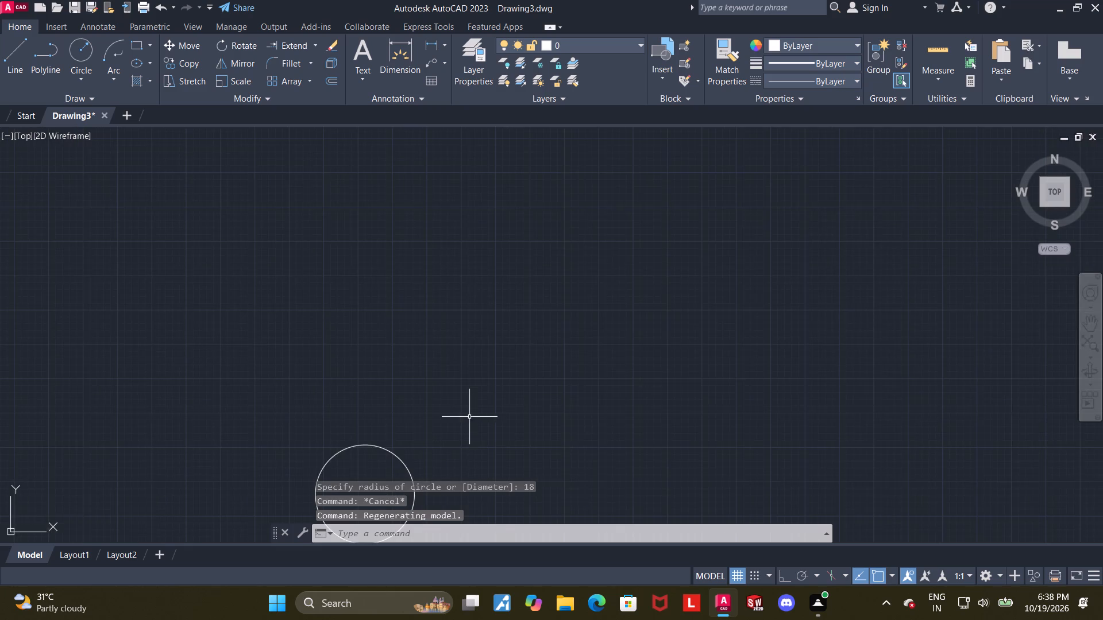
{"action": "scroll", "coordinate": [469, 417], "scroll_direction": "down", "scroll_amount": 2}
{"action": "middle_click_drag", "start_coordinate": [472, 413], "coordinate": [479, 383]}
{"action": "scroll", "coordinate": [479, 383], "scroll_direction": "up", "scroll_amount": 1}
{"action": "left_click", "coordinate": [477, 390]}
{"action": "left_click", "coordinate": [402, 440]}
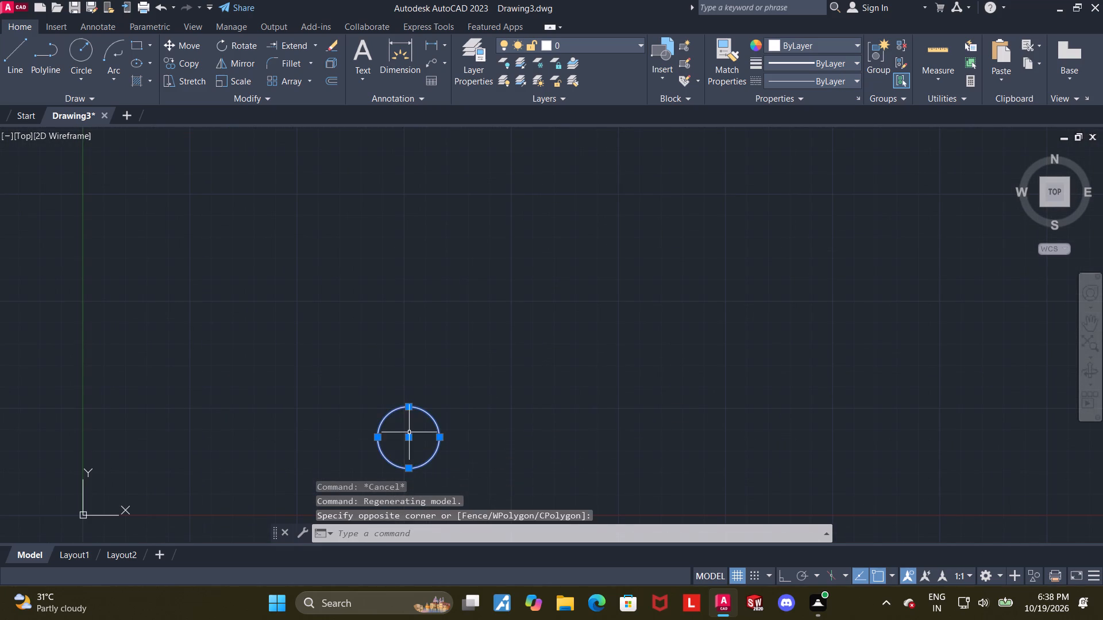
{"action": "left_click", "coordinate": [410, 439]}
{"action": "left_click", "coordinate": [500, 329]}
{"action": "key", "text": "Escape"}
{"action": "middle_click_drag", "start_coordinate": [643, 315], "coordinate": [631, 336]}
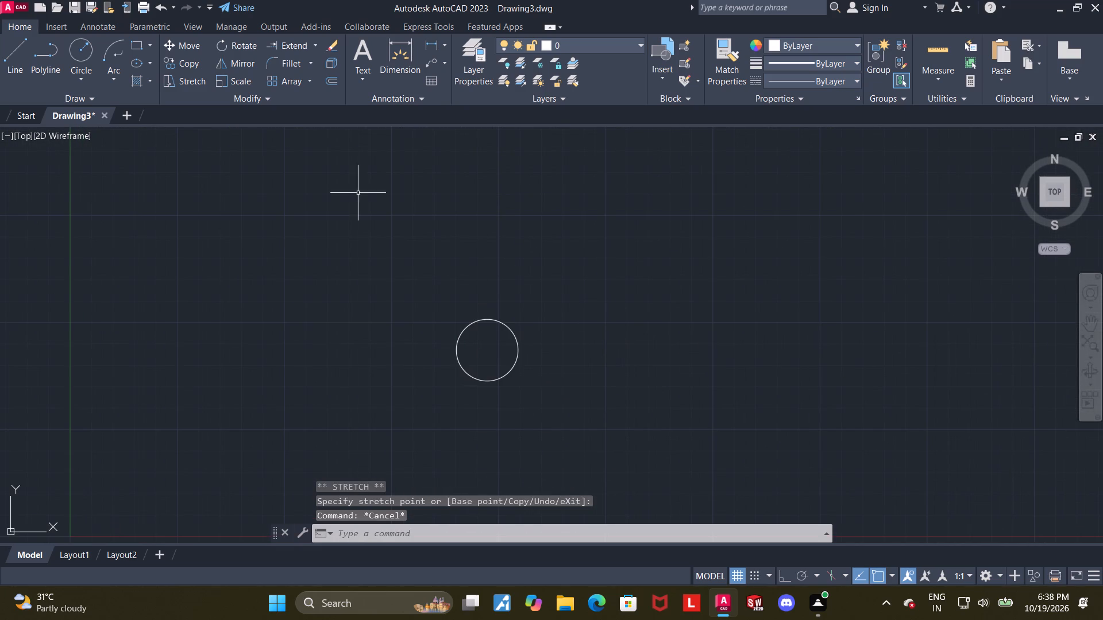
With Ortho on, draw a vertical line 120 long upward from the circle's centre.
{"action": "left_click", "coordinate": [10, 49]}
{"action": "left_click", "coordinate": [487, 348]}
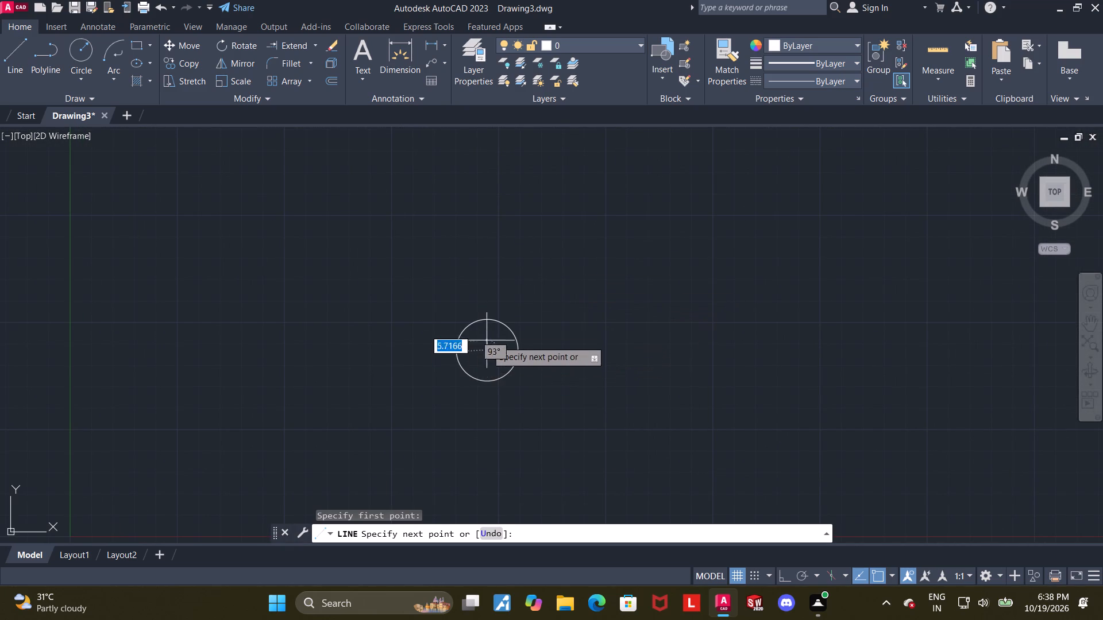
{"action": "scroll", "coordinate": [487, 330], "scroll_direction": "down", "scroll_amount": 2}
{"action": "key", "text": "F8"}
{"action": "scroll", "coordinate": [487, 285], "scroll_direction": "up", "scroll_amount": 1}
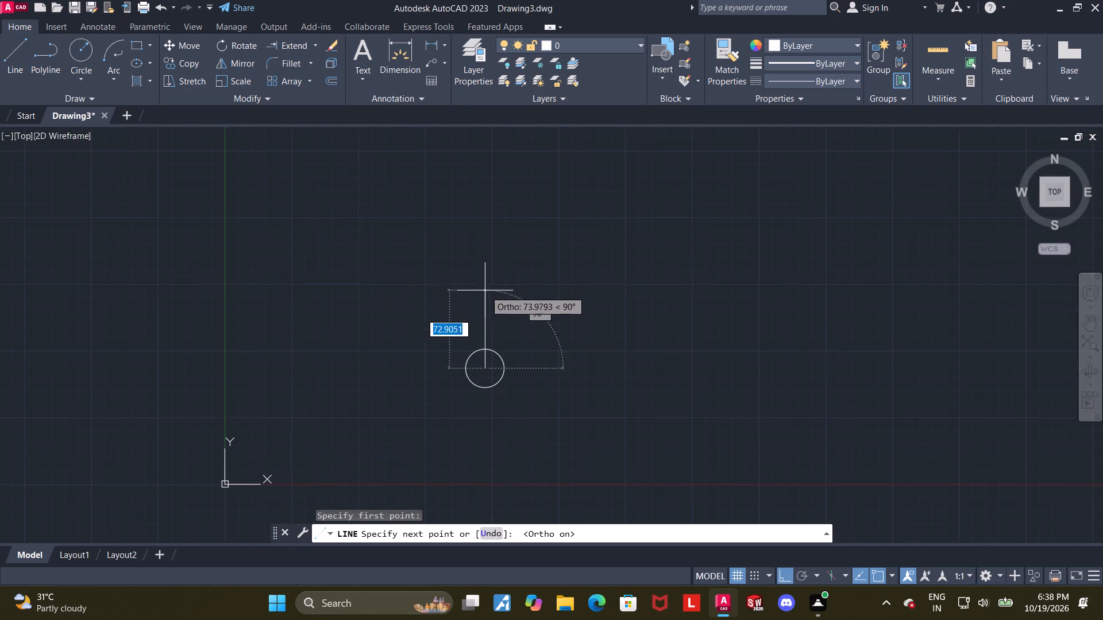
{"action": "type", "text": "120"}
{"action": "key", "text": "Return"}
{"action": "key", "text": "Escape"}
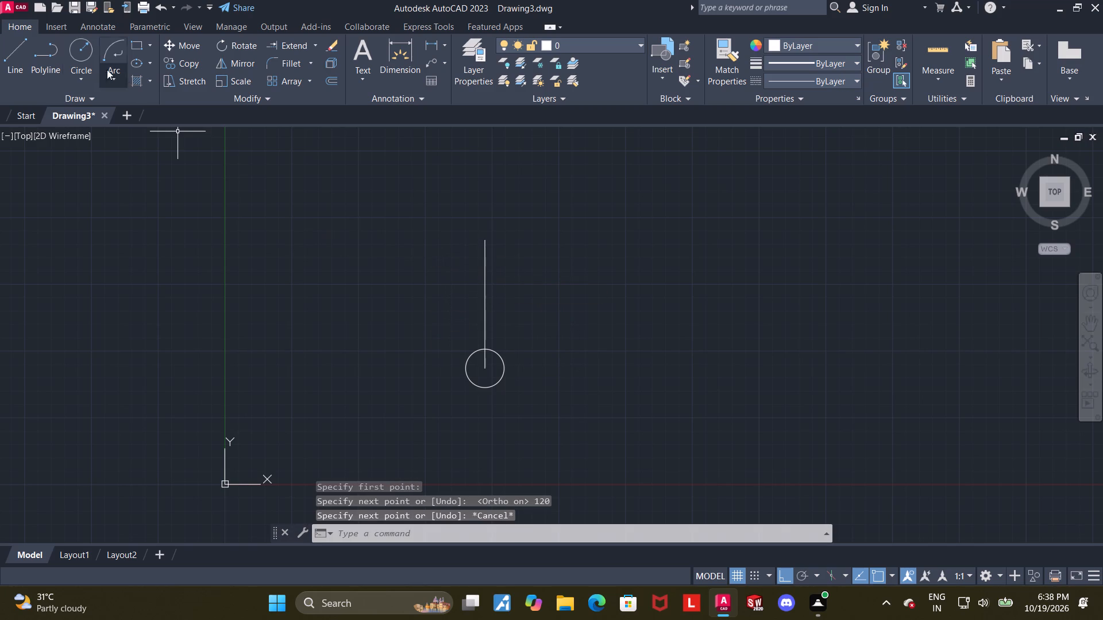
Draw a circle of radius 18 centred on the upper end of the vertical line.
{"action": "left_click", "coordinate": [84, 50]}
{"action": "left_click", "coordinate": [484, 241]}
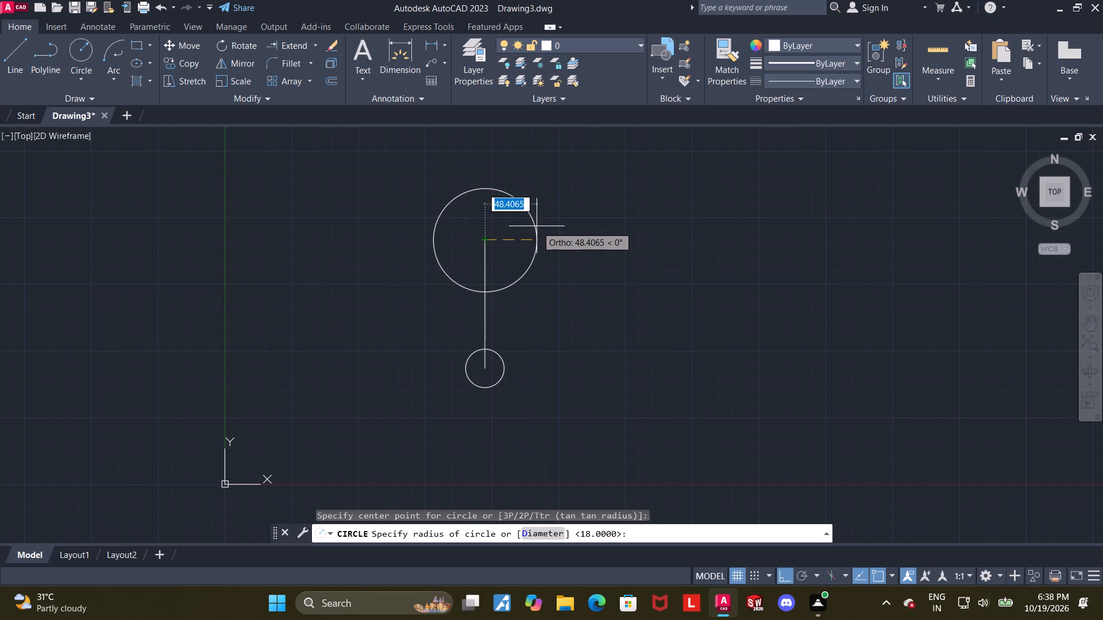
{"action": "type", "text": "18"}
{"action": "key", "text": "Return"}
{"action": "key", "text": "Escape"}
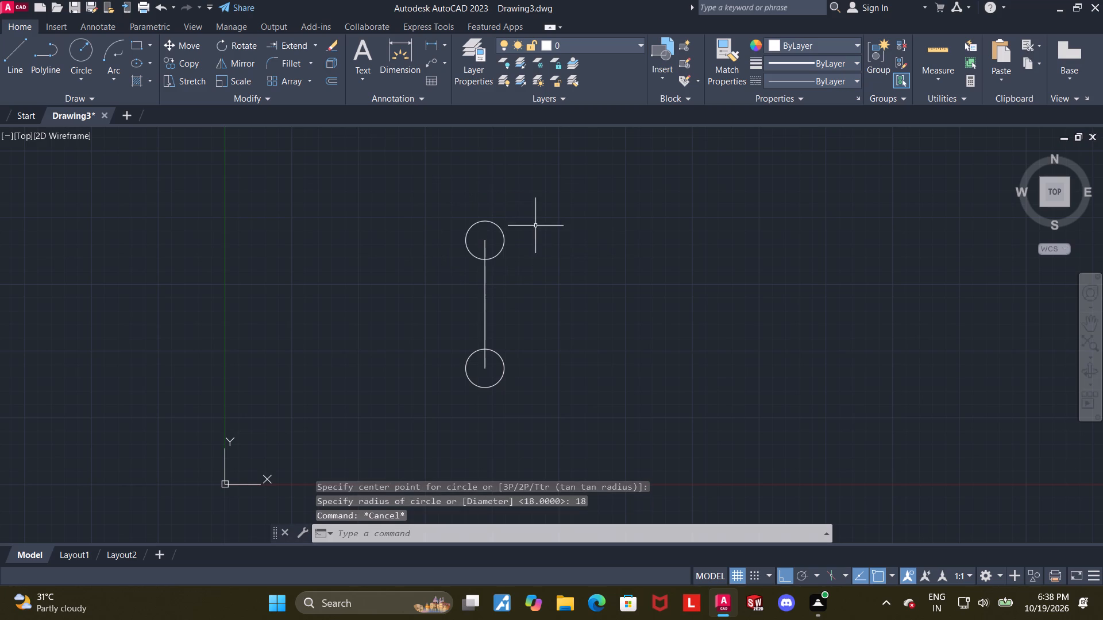
Draw a concentric circle of diameter 22 inside the lower circle.
{"action": "scroll", "coordinate": [471, 280], "scroll_direction": "up", "scroll_amount": 1}
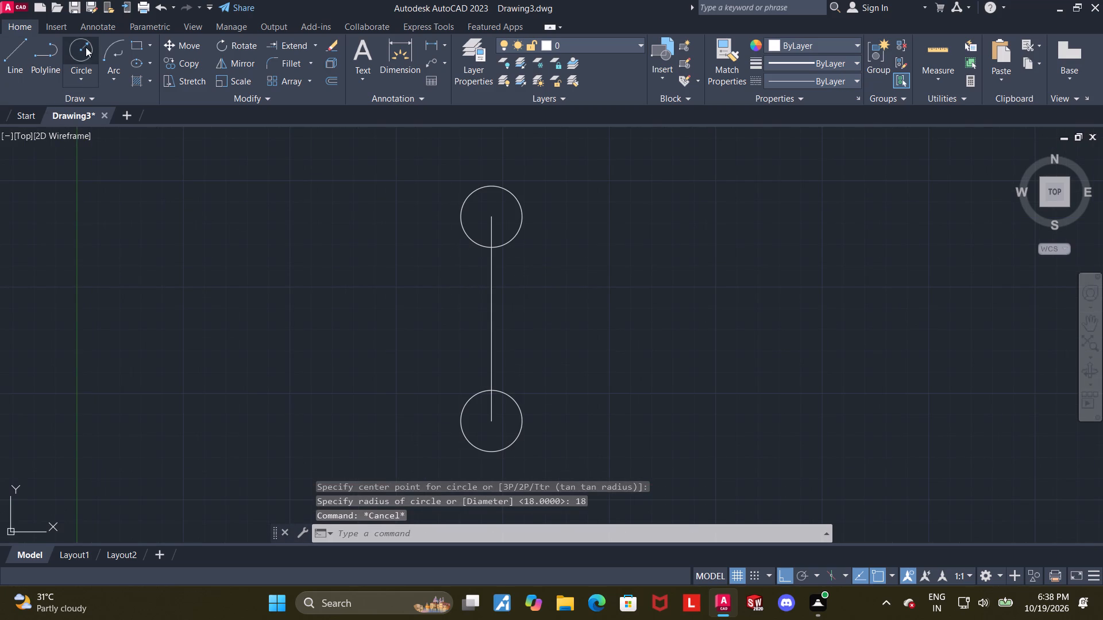
{"action": "left_click", "coordinate": [90, 49]}
{"action": "scroll", "coordinate": [476, 436], "scroll_direction": "up", "scroll_amount": 2}
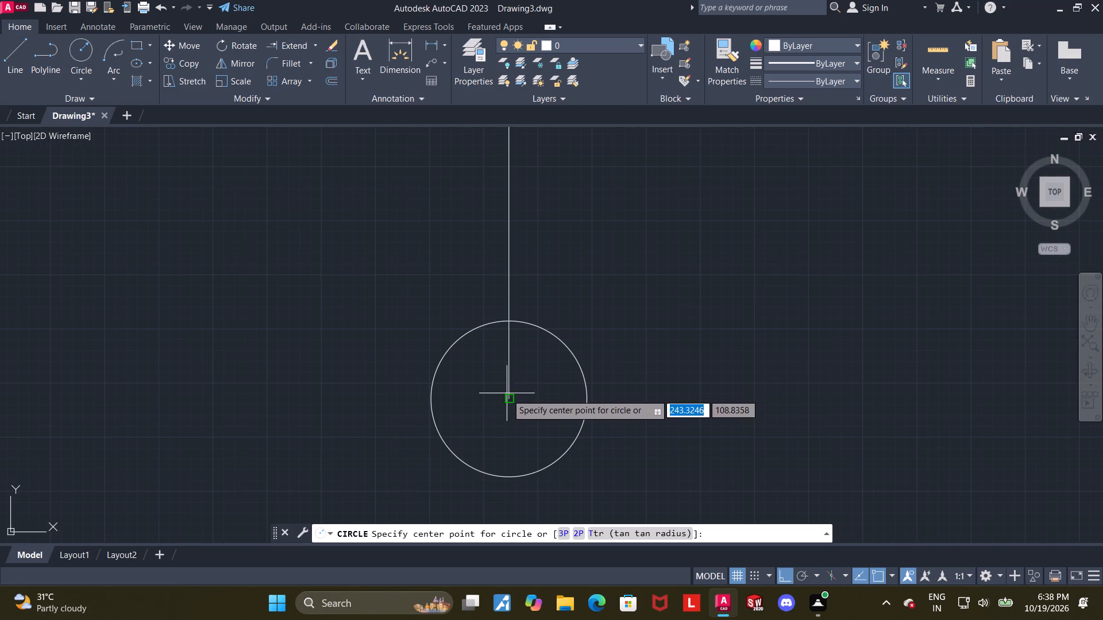
{"action": "left_click", "coordinate": [507, 396]}
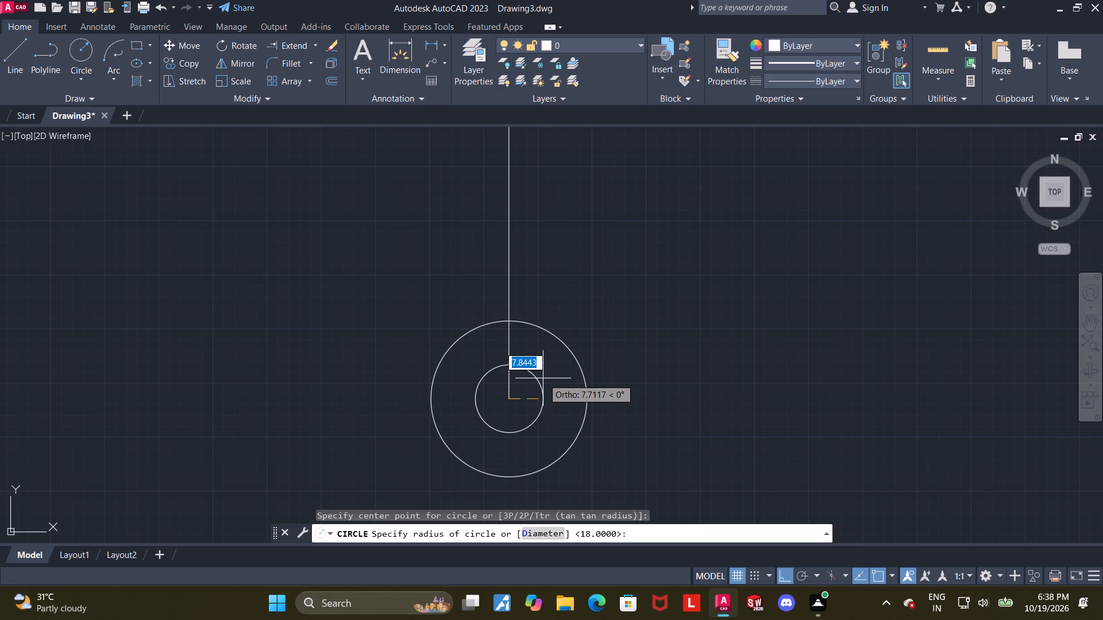
{"action": "key", "text": "d"}
{"action": "key", "text": "Return"}
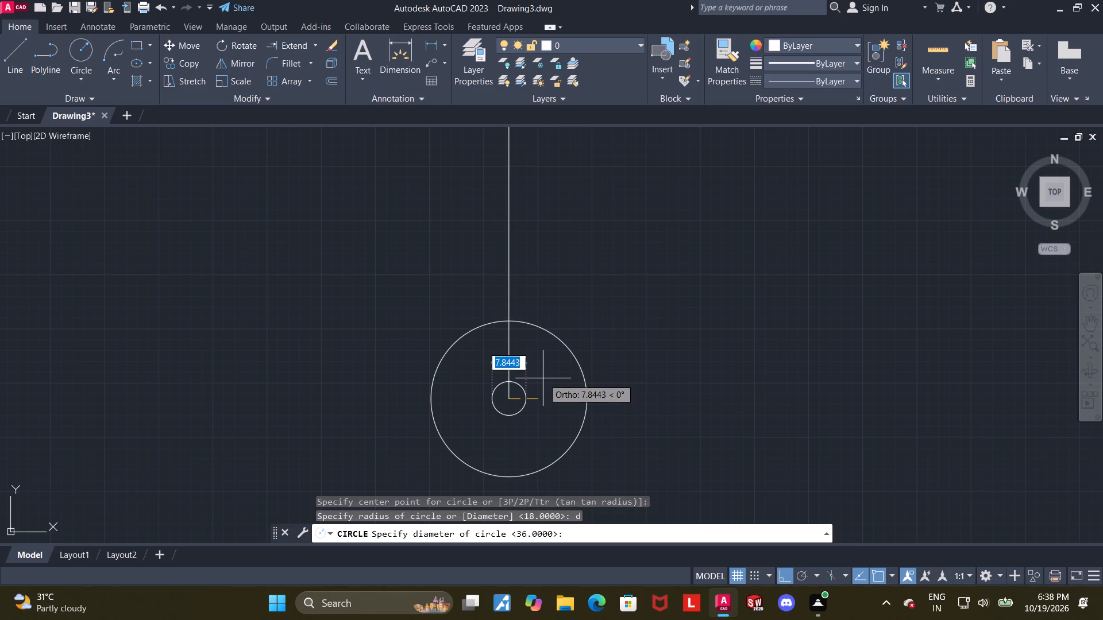
{"action": "type", "text": "22"}
{"action": "key", "text": "Return"}
{"action": "key", "text": "Escape"}
Draw a concentric circle of diameter 22 inside the upper circle.
{"action": "scroll", "coordinate": [543, 378], "scroll_direction": "down", "scroll_amount": 3}
{"action": "middle_click_drag", "start_coordinate": [607, 289], "coordinate": [602, 301]}
{"action": "scroll", "coordinate": [573, 282], "scroll_direction": "up", "scroll_amount": 1}
{"action": "left_click", "coordinate": [71, 51]}
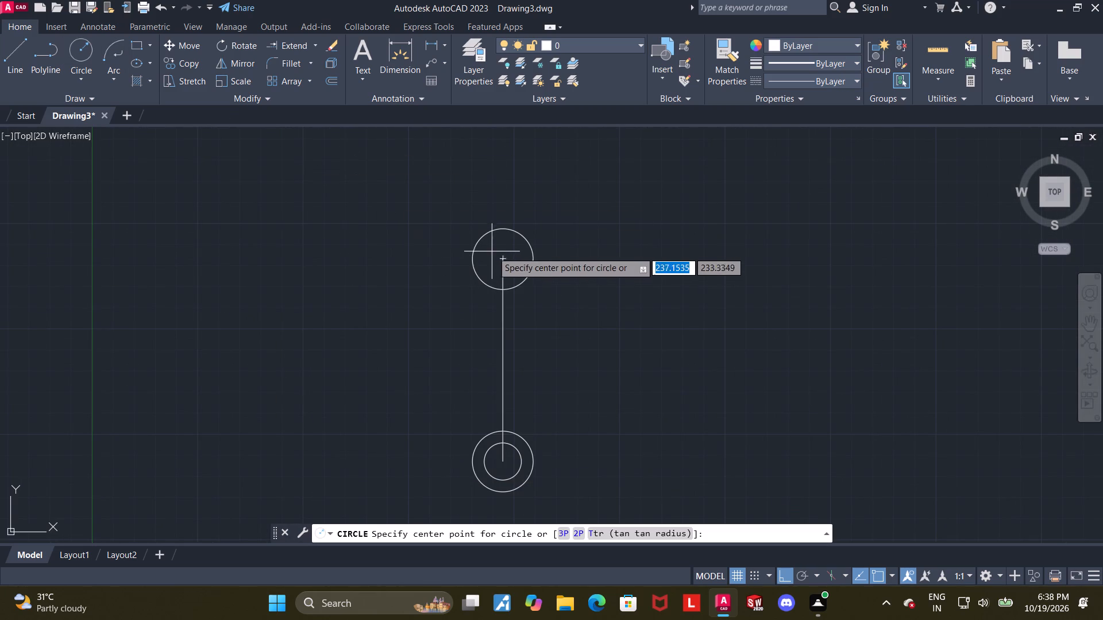
{"action": "left_click", "coordinate": [501, 256]}
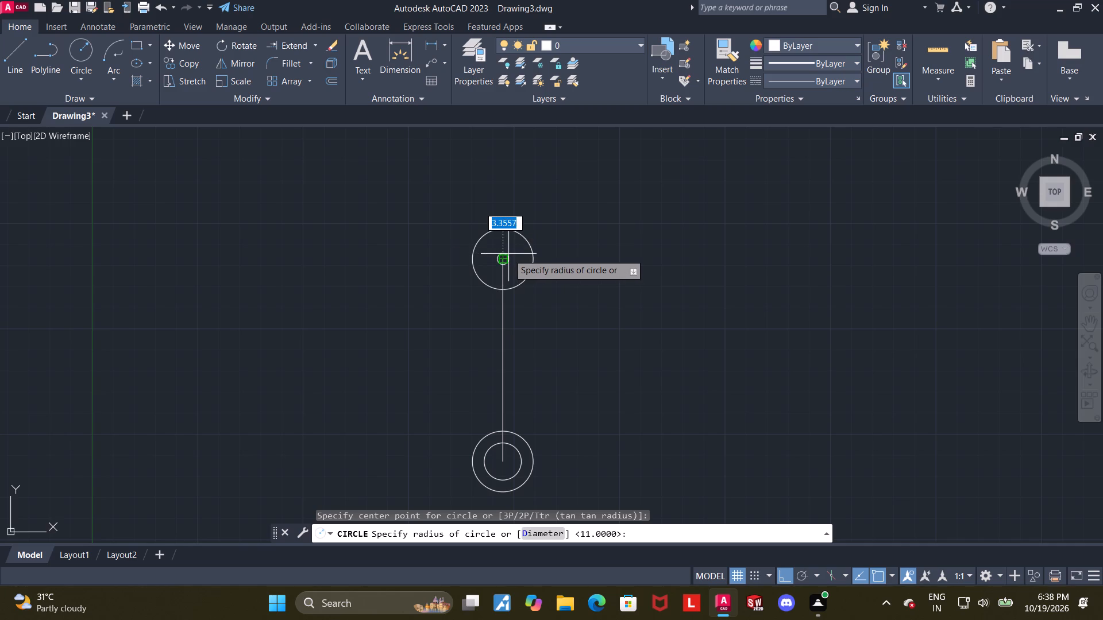
{"action": "key", "text": "d"}
{"action": "key", "text": "Return"}
{"action": "type", "text": "22"}
{"action": "key", "text": "Return"}
{"action": "key", "text": "Escape"}
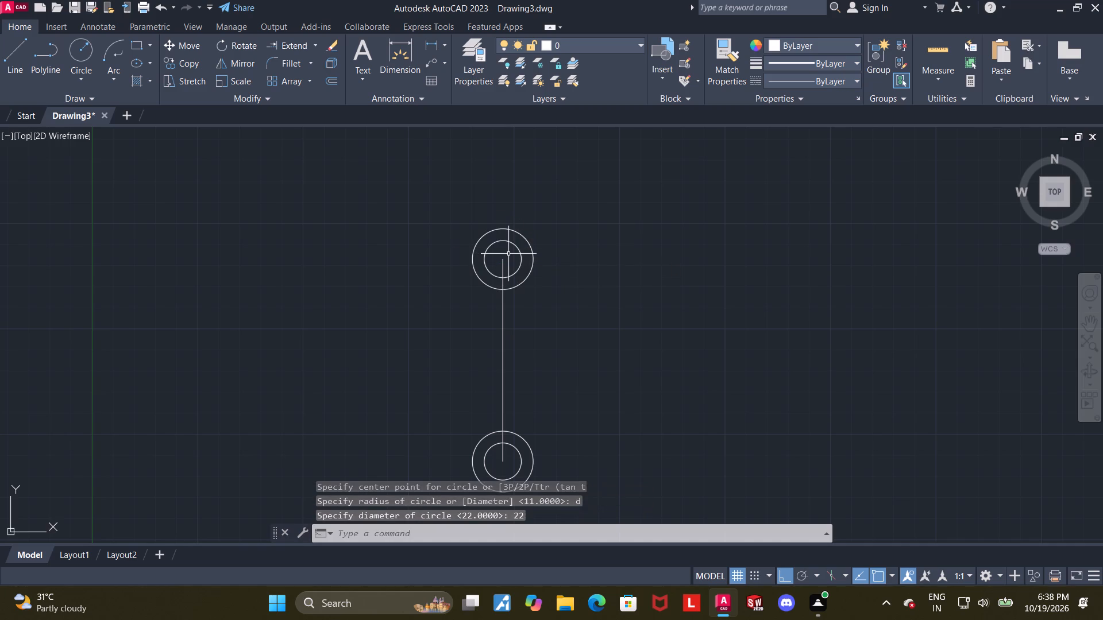
Move all the circles and the line from the line's midpoint by about 383 at 19°, with Ortho off.
{"action": "scroll", "coordinate": [456, 266], "scroll_direction": "down", "scroll_amount": 2}
{"action": "scroll", "coordinate": [531, 301], "scroll_direction": "up", "scroll_amount": 1}
{"action": "scroll", "coordinate": [415, 365], "scroll_direction": "up", "scroll_amount": 1}
{"action": "scroll", "coordinate": [444, 319], "scroll_direction": "down", "scroll_amount": 2}
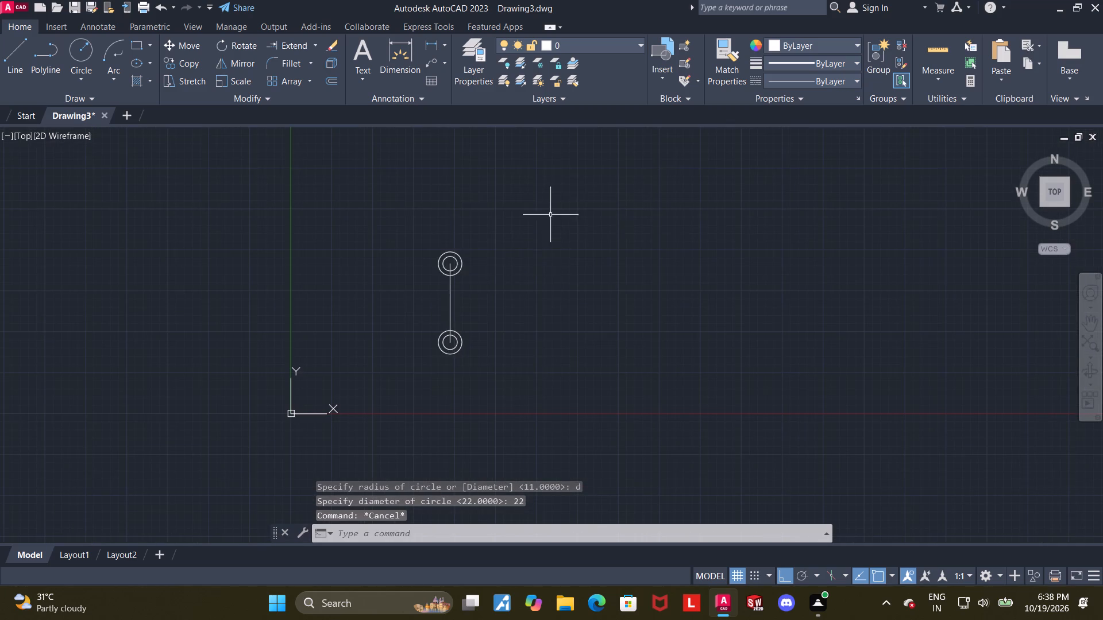
{"action": "left_click", "coordinate": [553, 194]}
{"action": "left_click", "coordinate": [403, 383]}
{"action": "left_click", "coordinate": [166, 48]}
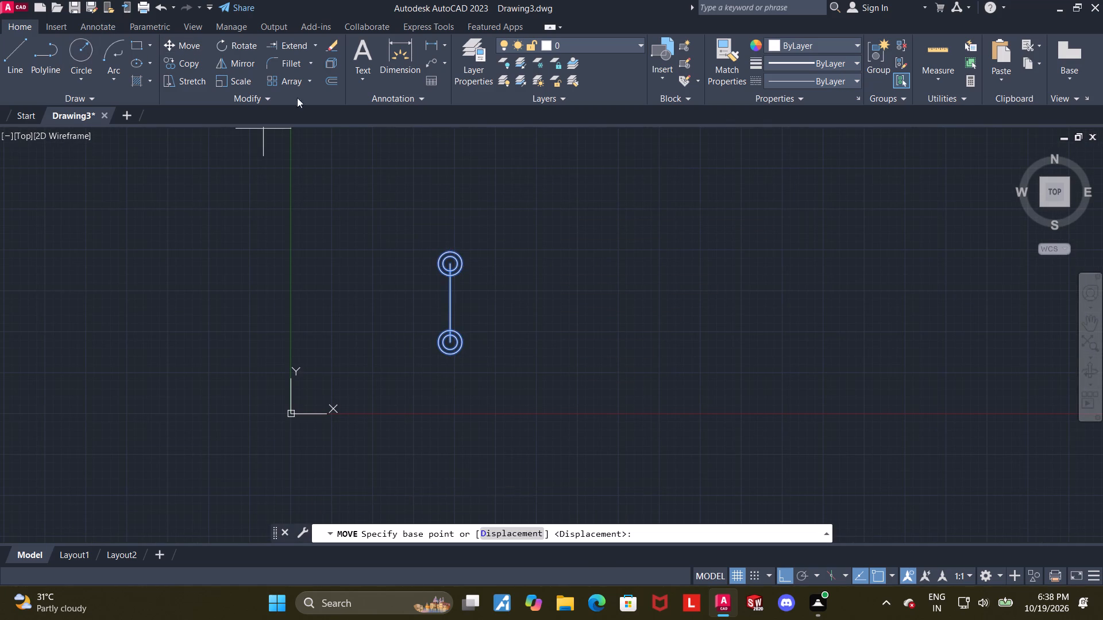
{"action": "left_click", "coordinate": [452, 303]}
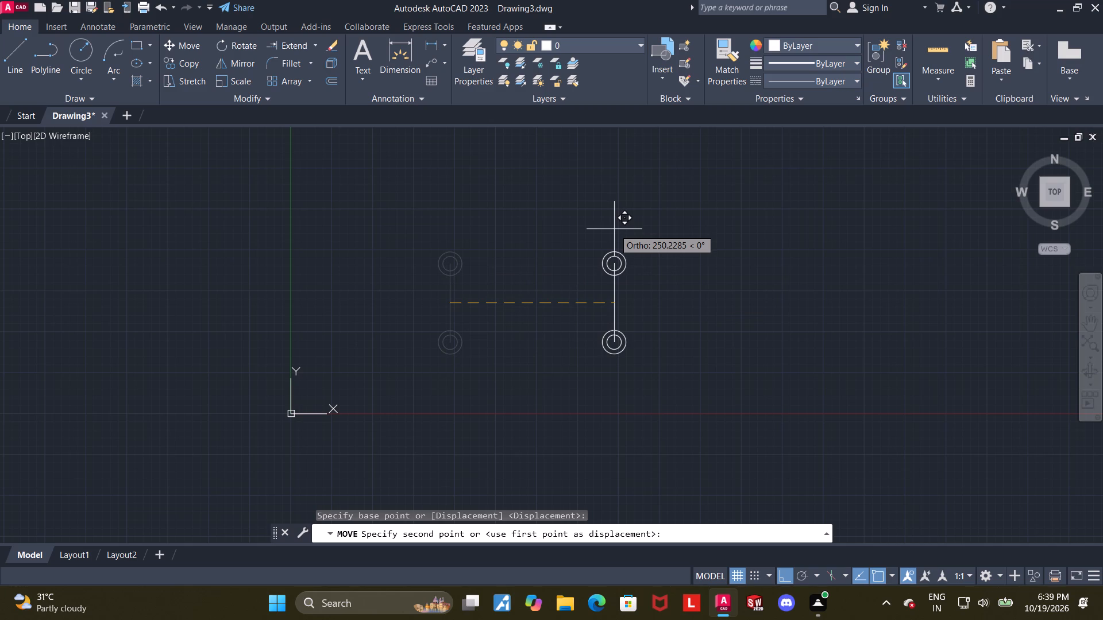
{"action": "key", "text": "F8"}
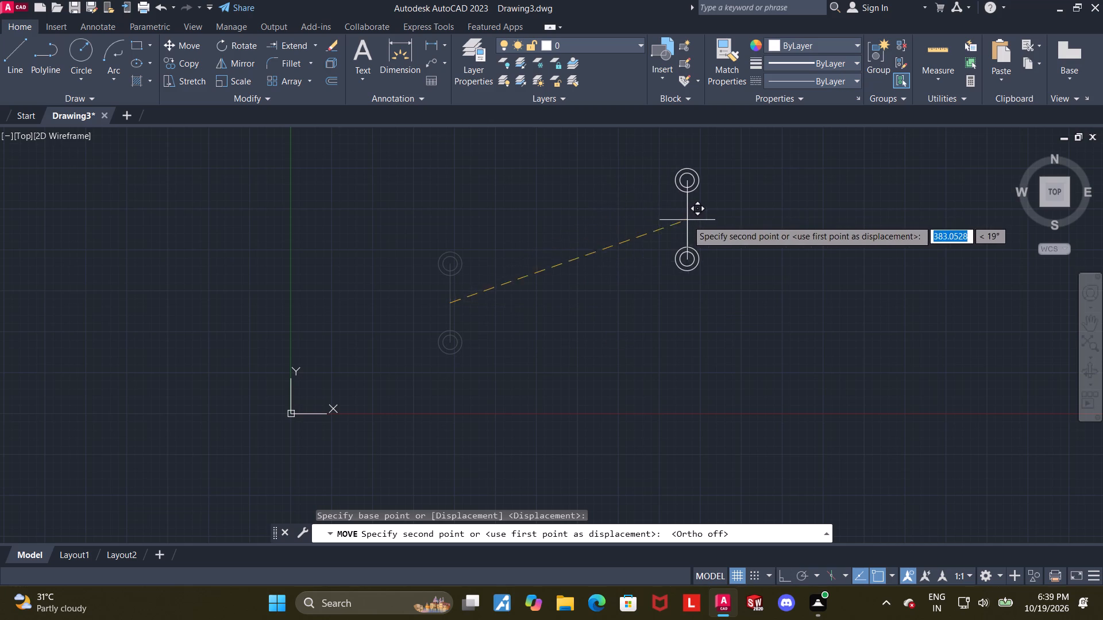
{"action": "left_click", "coordinate": [687, 220]}
{"action": "middle_click_drag", "start_coordinate": [751, 235], "coordinate": [637, 351]}
{"action": "scroll", "coordinate": [634, 351], "scroll_direction": "up", "scroll_amount": 2}
{"action": "key", "text": "Escape"}
{"action": "scroll", "coordinate": [615, 315], "scroll_direction": "down", "scroll_amount": 1}
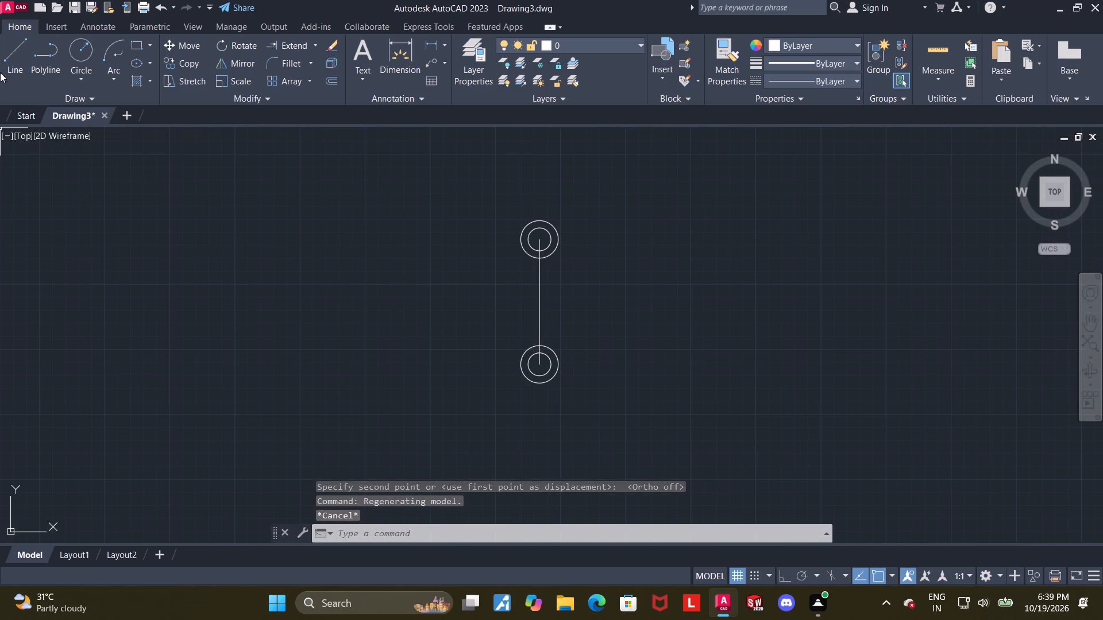
Draw a horizontal line 46 long to the left from the vertical line's midpoint, with Ortho on.
{"action": "left_click", "coordinate": [5, 53]}
{"action": "left_click", "coordinate": [542, 299]}
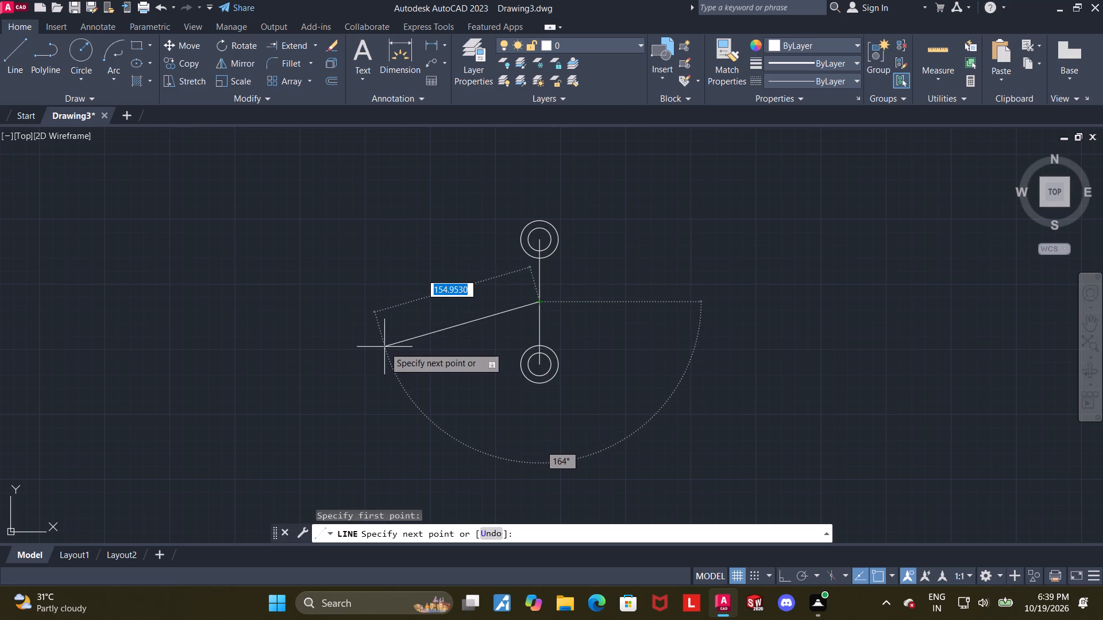
{"action": "key", "text": "F8"}
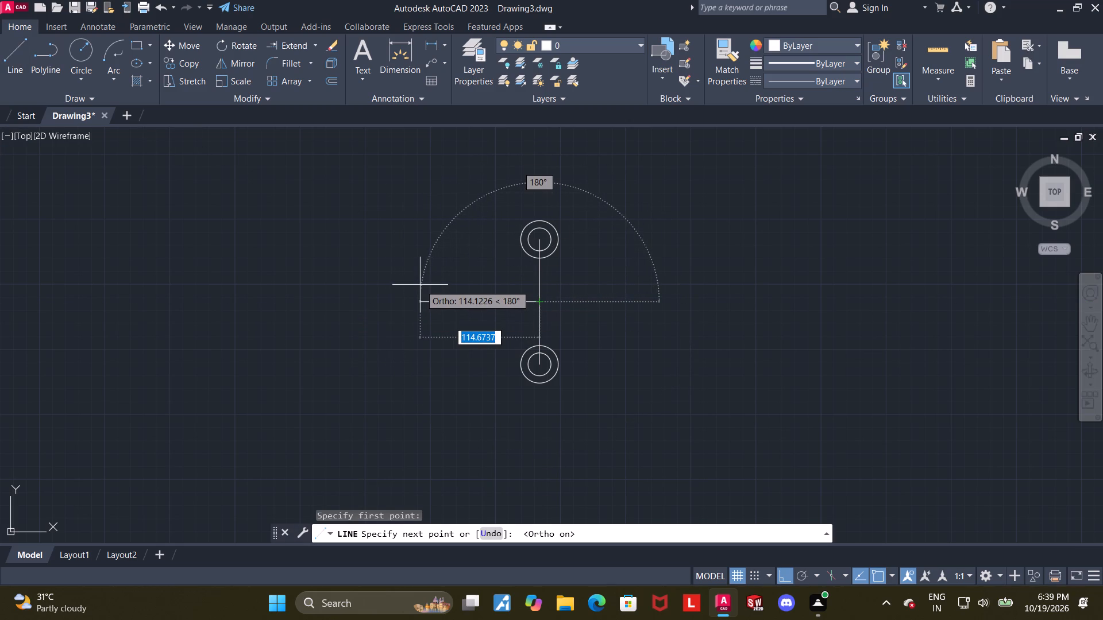
{"action": "type", "text": "46"}
{"action": "key", "text": "Return"}
{"action": "key", "text": "Escape"}
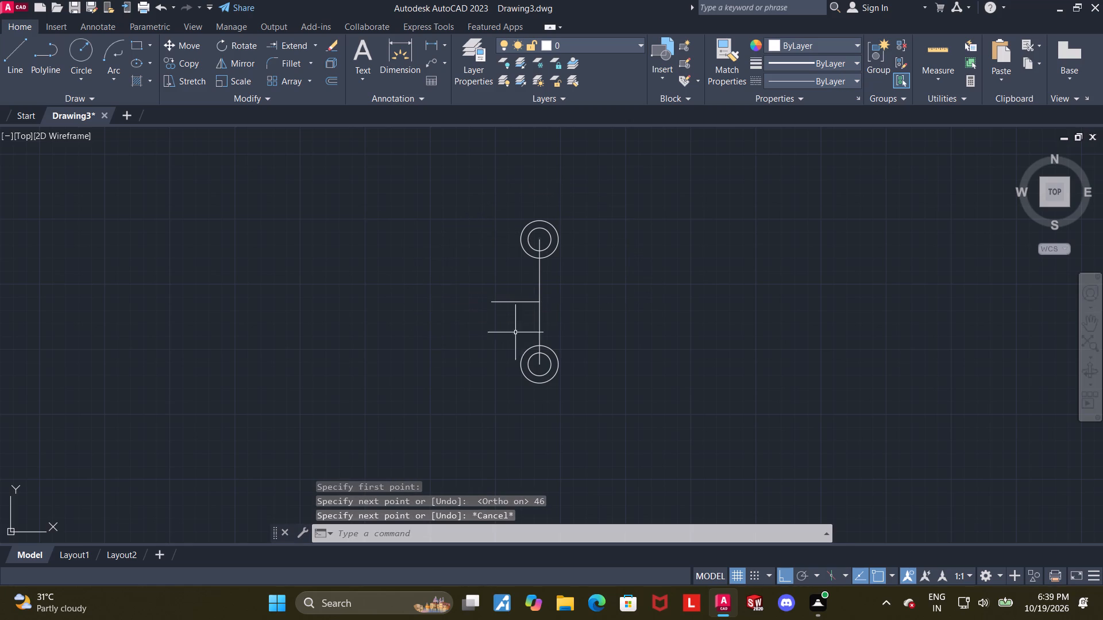
Modify the Standard dimension style to use a linear precision of 0.
{"action": "scroll", "coordinate": [577, 317], "scroll_direction": "up", "scroll_amount": 1}
{"action": "key", "text": "d"}
{"action": "key", "text": "Return"}
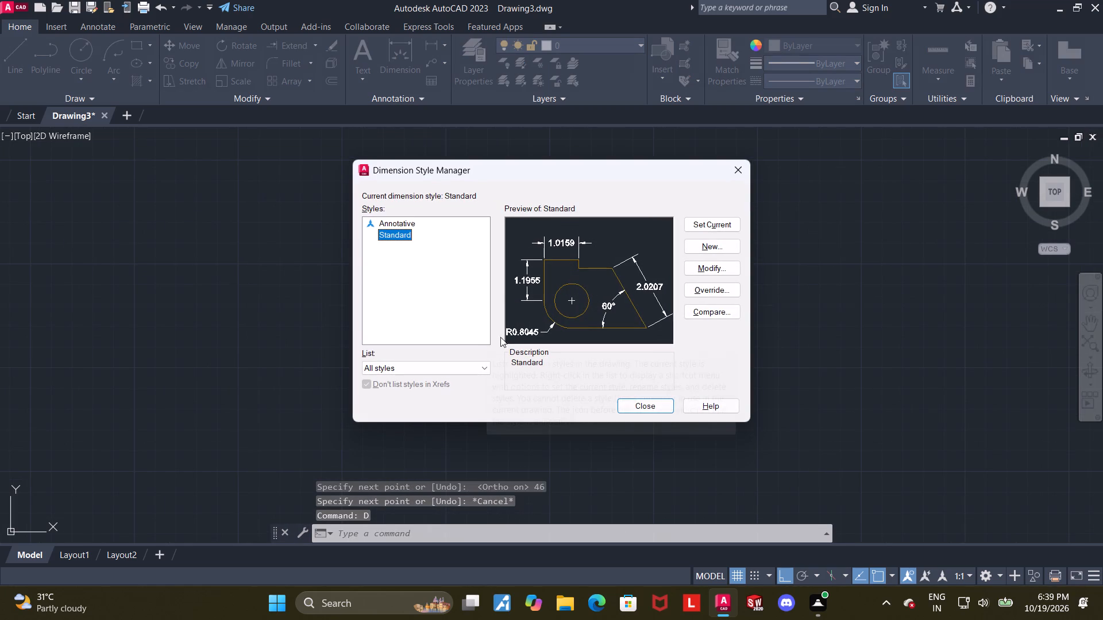
{"action": "left_click", "coordinate": [699, 273]}
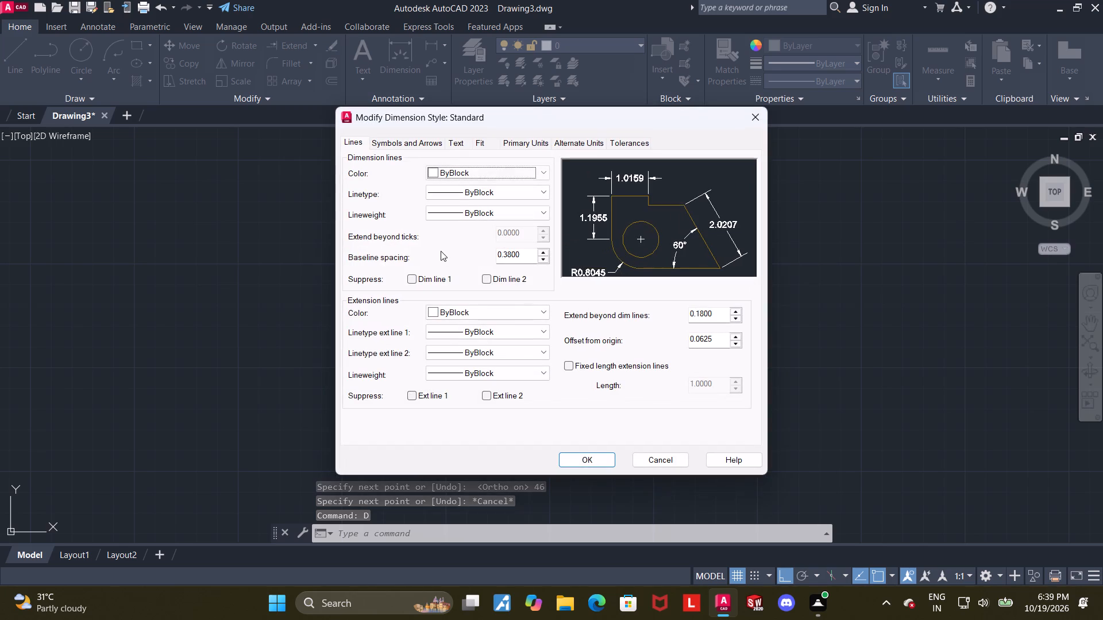
{"action": "left_click", "coordinate": [504, 141]}
{"action": "left_click", "coordinate": [493, 187]}
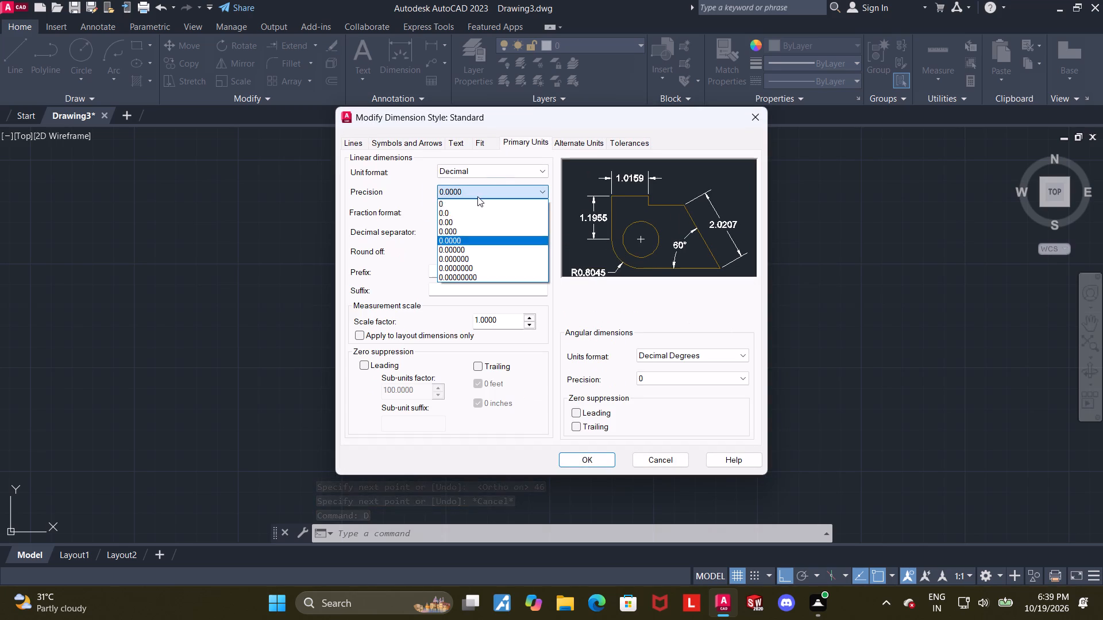
{"action": "left_click", "coordinate": [445, 207]}
Try a dimension text height of 3, and settle on a text height of 4.
{"action": "left_click", "coordinate": [465, 144]}
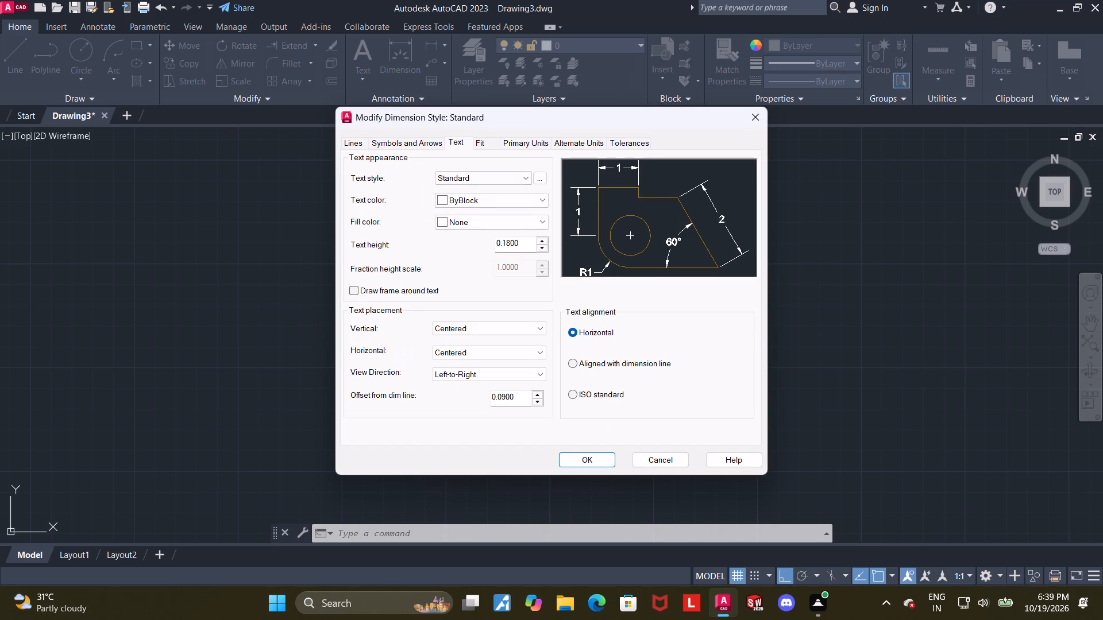
{"action": "left_click_drag", "start_coordinate": [526, 241], "coordinate": [302, 243]}
{"action": "key", "text": "3"}
{"action": "key", "text": "Return"}
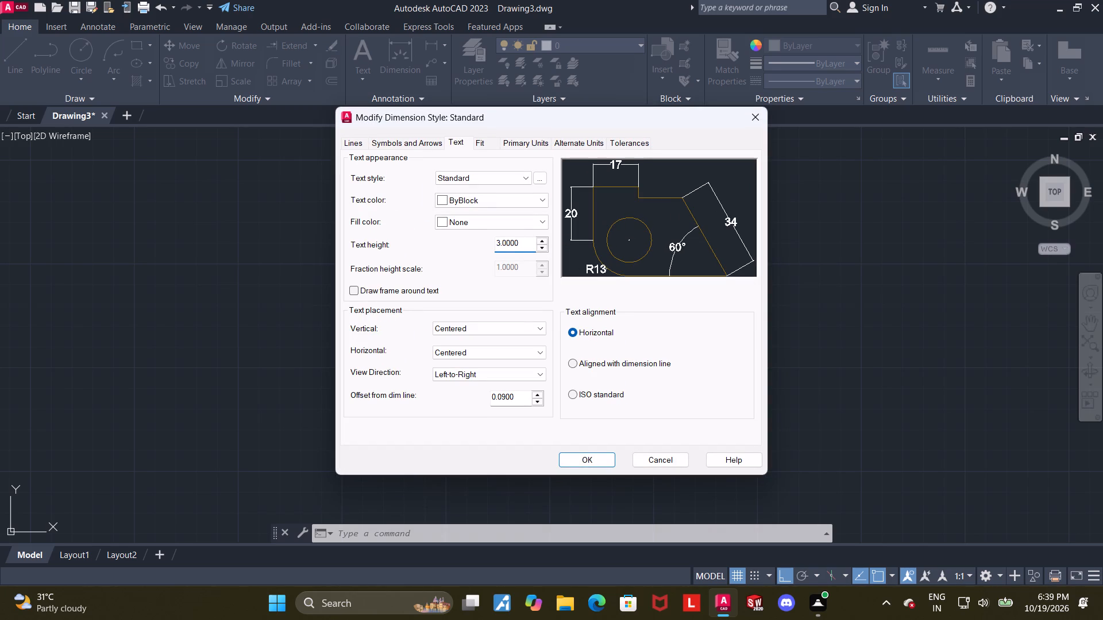
{"action": "left_click_drag", "start_coordinate": [523, 248], "coordinate": [465, 248]}
{"action": "key", "text": "4"}
{"action": "key", "text": "Return"}
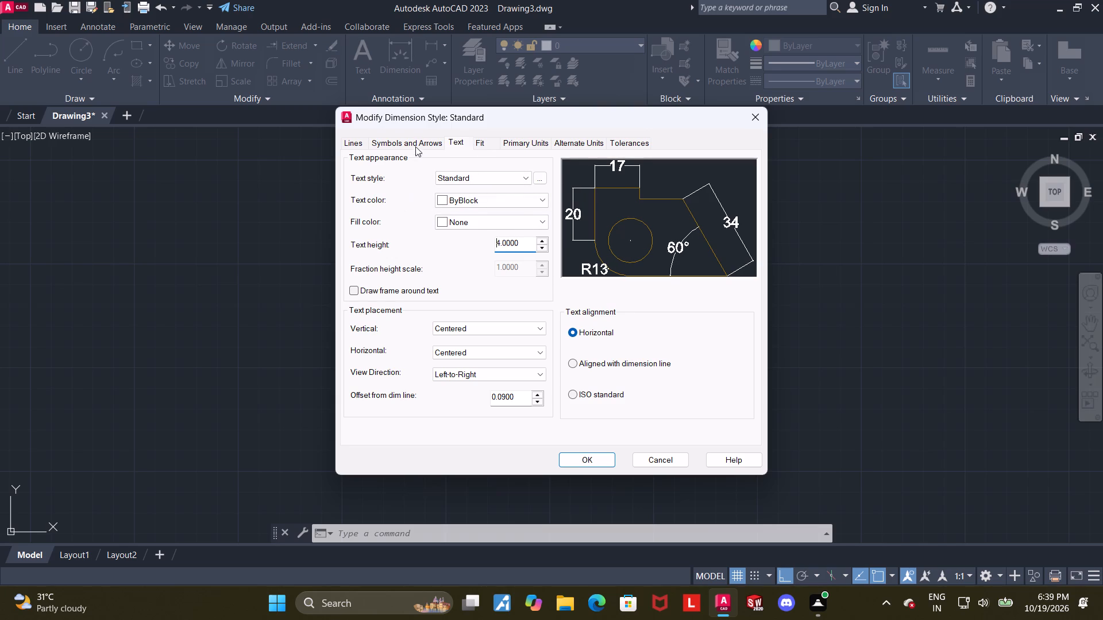
Set the dimension arrow size to 3 and apply the changes to the Standard style.
{"action": "left_click", "coordinate": [415, 146]}
{"action": "left_click_drag", "start_coordinate": [382, 285], "coordinate": [287, 279]}
{"action": "key", "text": "3"}
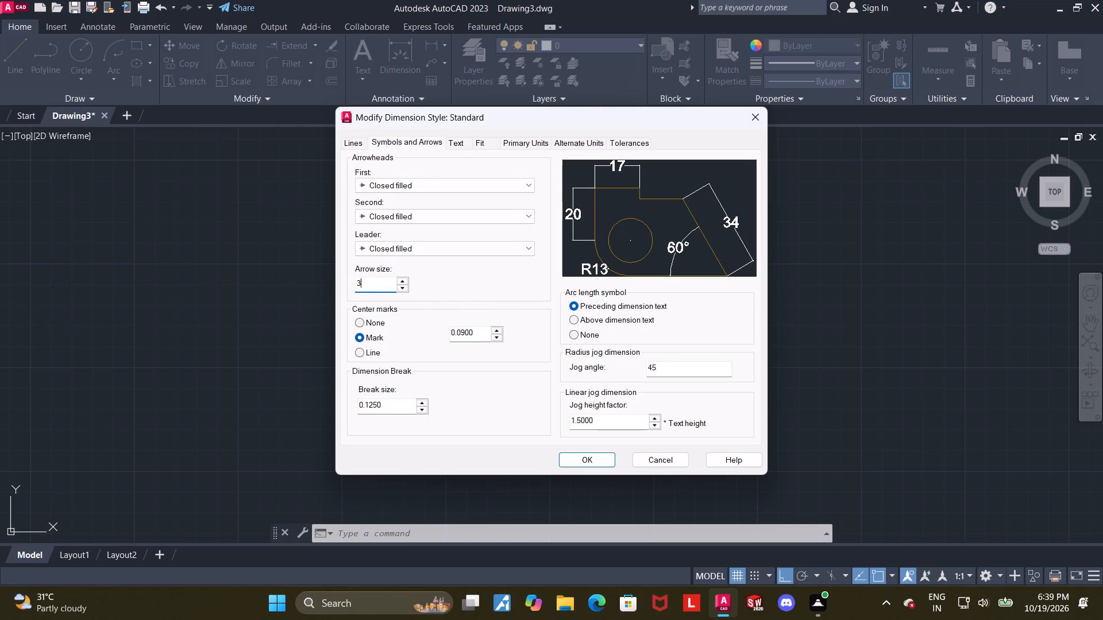
{"action": "key", "text": "Return"}
{"action": "left_click", "coordinate": [582, 462]}
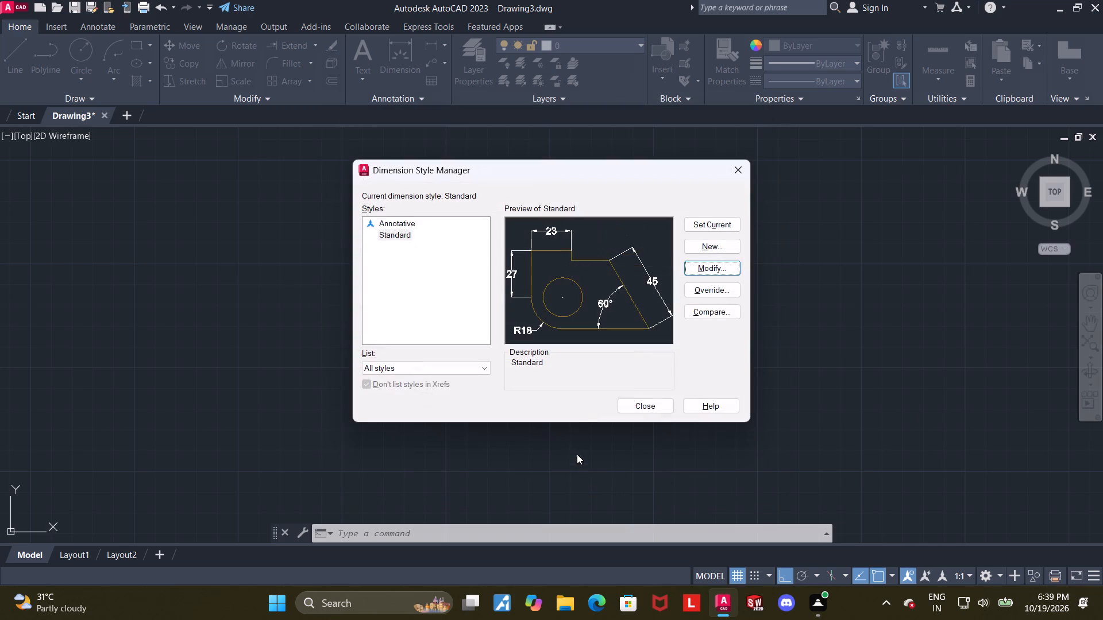
{"action": "left_click", "coordinate": [640, 405]}
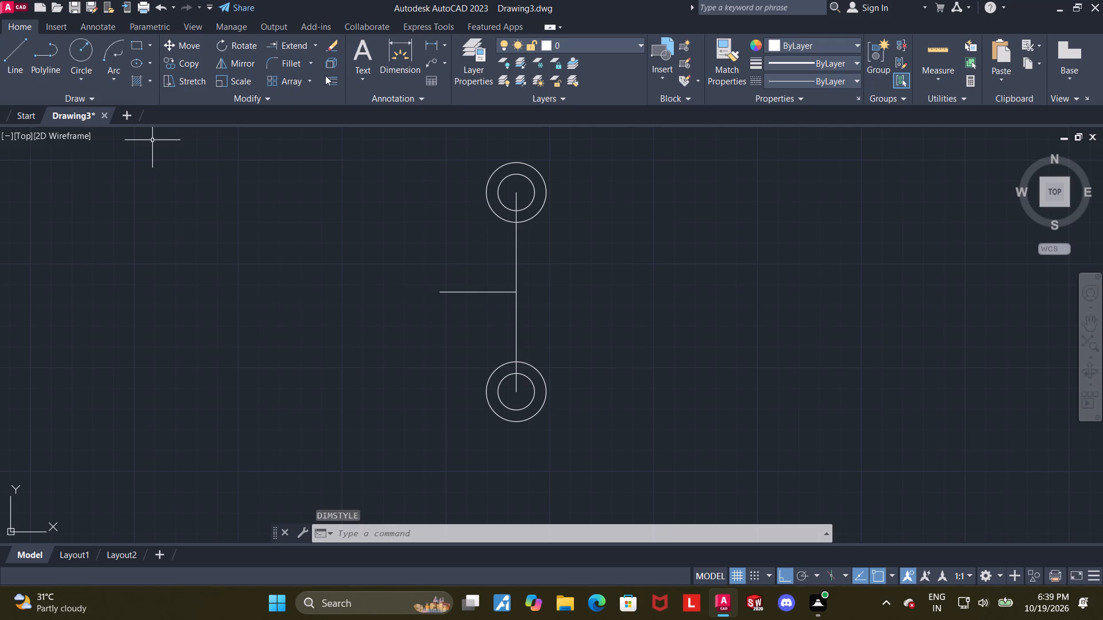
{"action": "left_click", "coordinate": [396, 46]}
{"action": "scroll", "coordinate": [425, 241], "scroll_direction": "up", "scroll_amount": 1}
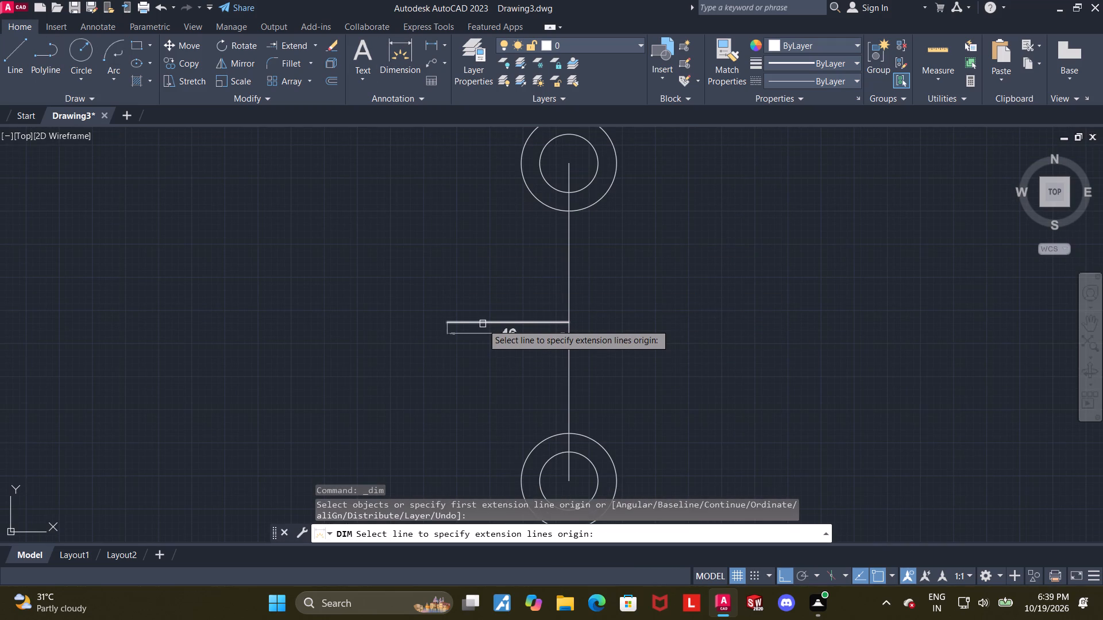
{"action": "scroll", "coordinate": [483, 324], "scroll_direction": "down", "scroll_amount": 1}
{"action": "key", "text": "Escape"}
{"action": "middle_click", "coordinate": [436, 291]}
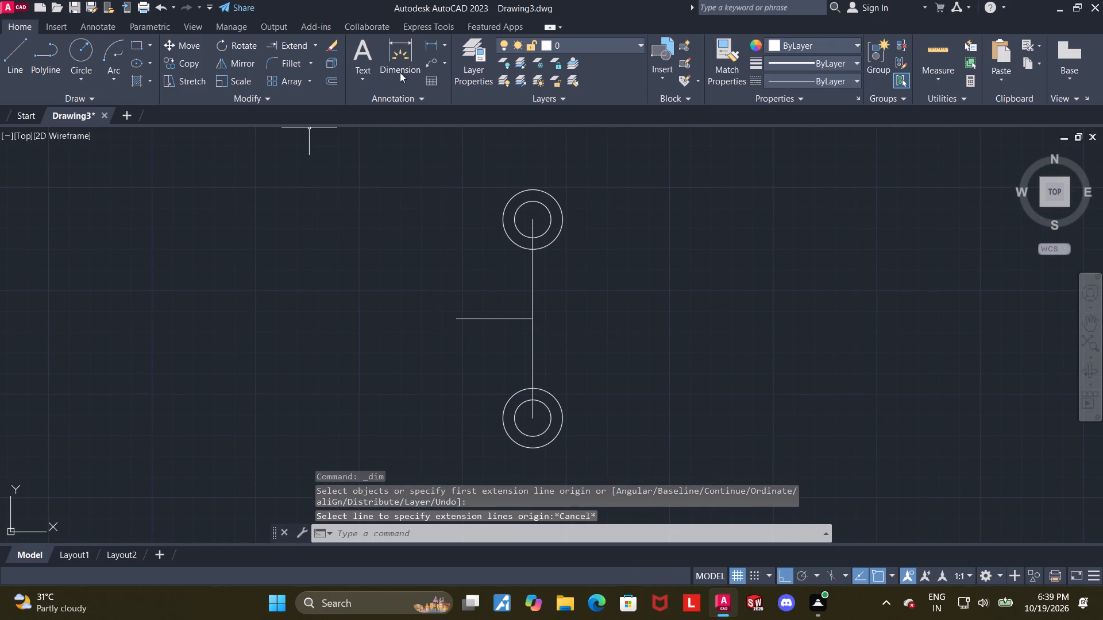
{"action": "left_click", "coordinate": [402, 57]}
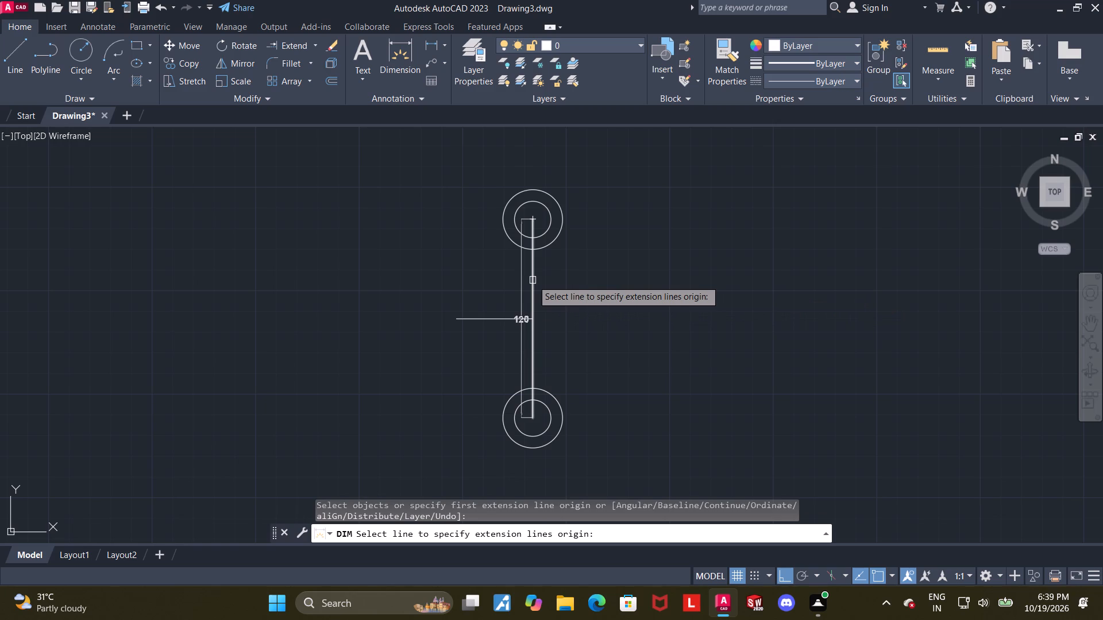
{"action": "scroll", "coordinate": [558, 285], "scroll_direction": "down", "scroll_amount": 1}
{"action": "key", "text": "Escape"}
Draw a vertical line about 26 long downward from the lower circles' centre, past the outer circle.
{"action": "middle_click_drag", "start_coordinate": [626, 313], "coordinate": [616, 297]}
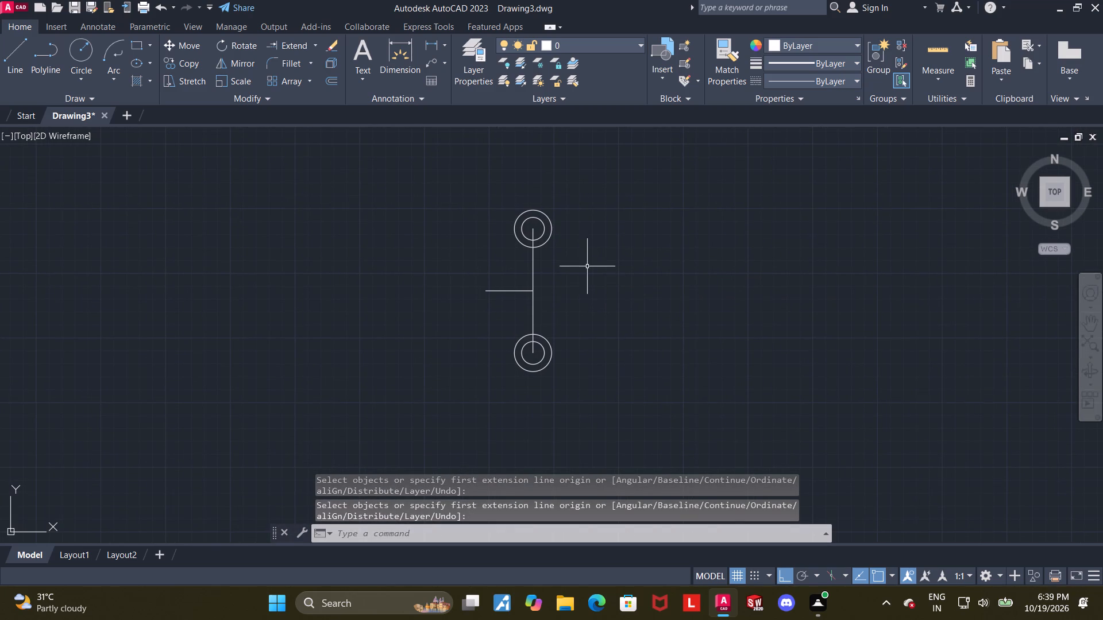
{"action": "middle_click_drag", "start_coordinate": [569, 335], "coordinate": [556, 298]}
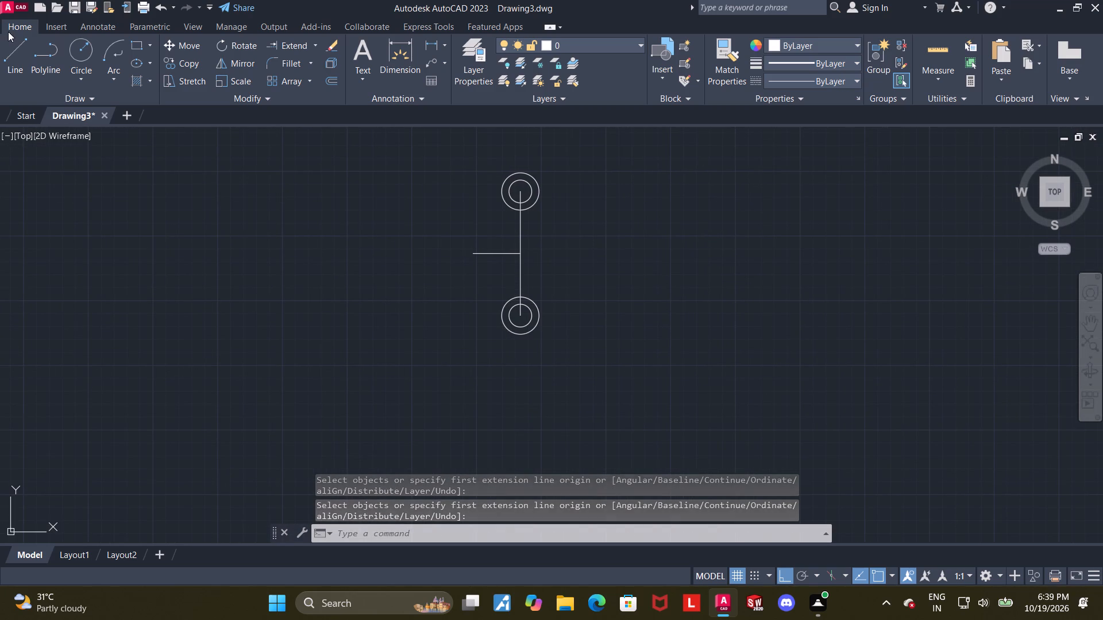
{"action": "left_click", "coordinate": [9, 36]}
{"action": "left_click", "coordinate": [1, 51]}
{"action": "left_click", "coordinate": [7, 43]}
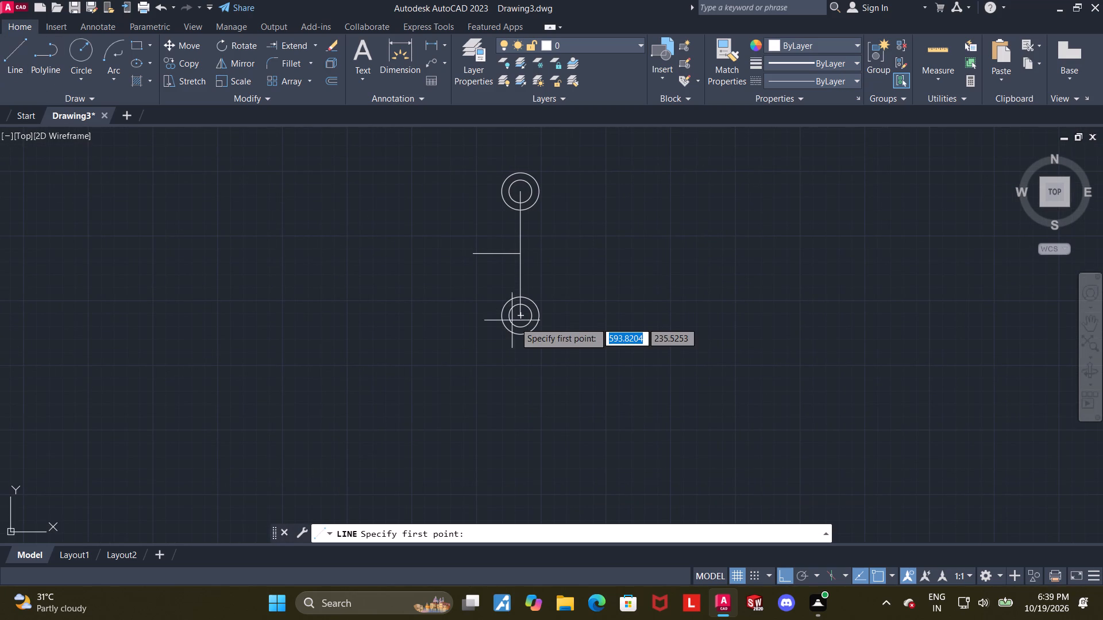
{"action": "scroll", "coordinate": [515, 323], "scroll_direction": "up", "scroll_amount": 3}
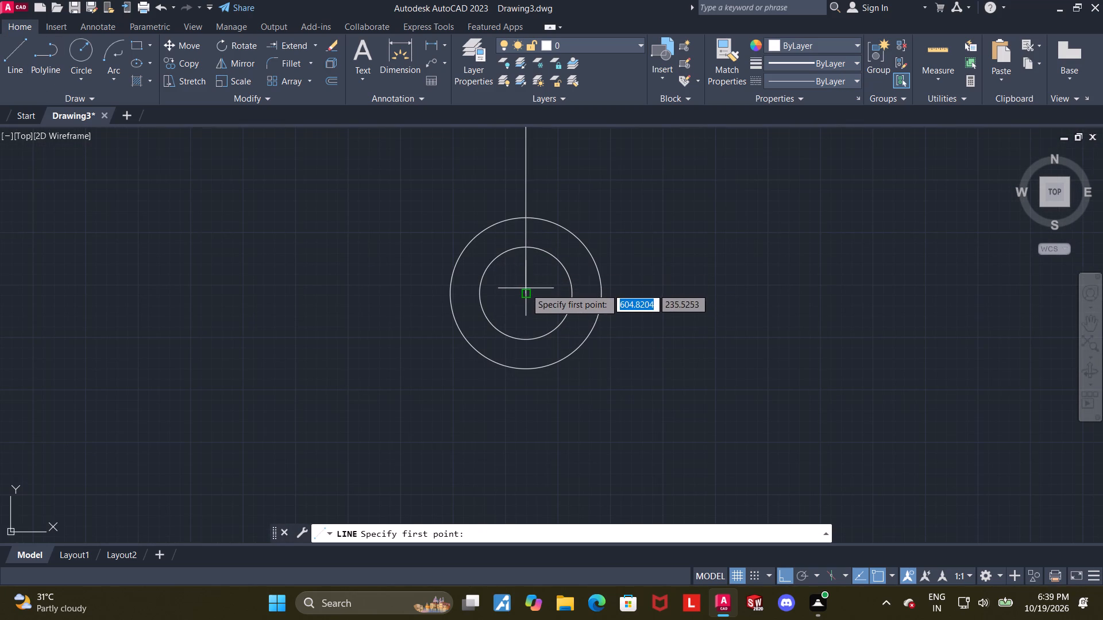
{"action": "left_click", "coordinate": [526, 288]}
{"action": "scroll", "coordinate": [524, 316], "scroll_direction": "down", "scroll_amount": 2}
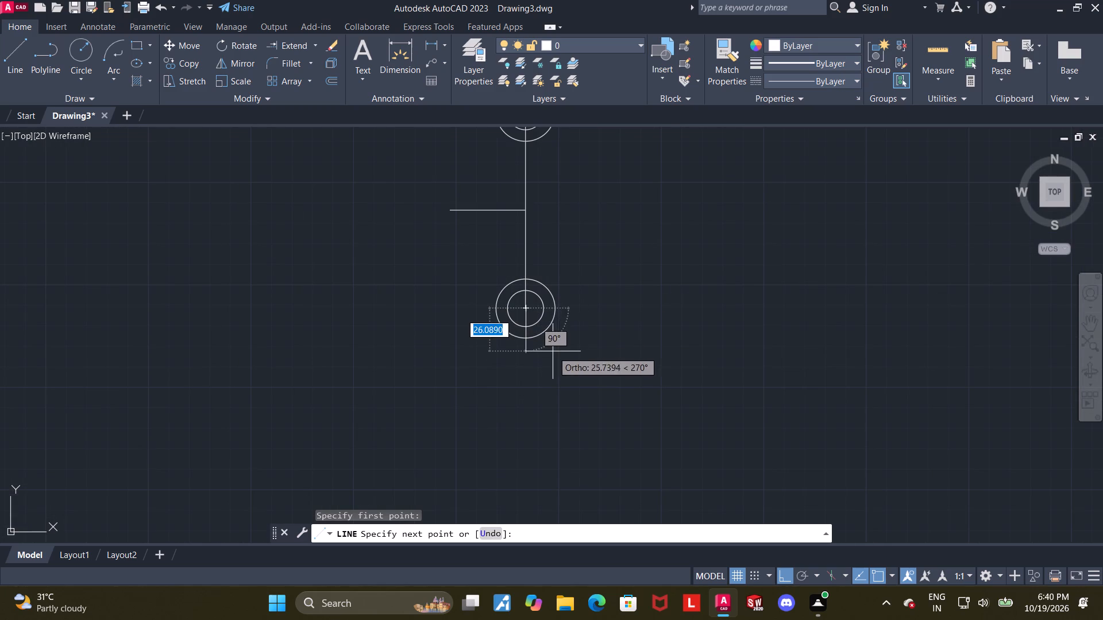
{"action": "left_click", "coordinate": [553, 351]}
{"action": "key", "text": "Escape"}
Draw a vertical line upward from the upper circles' centre, extending past the outer circle.
{"action": "middle_click_drag", "start_coordinate": [579, 257], "coordinate": [564, 350]}
{"action": "middle_click_drag", "start_coordinate": [562, 234], "coordinate": [547, 299]}
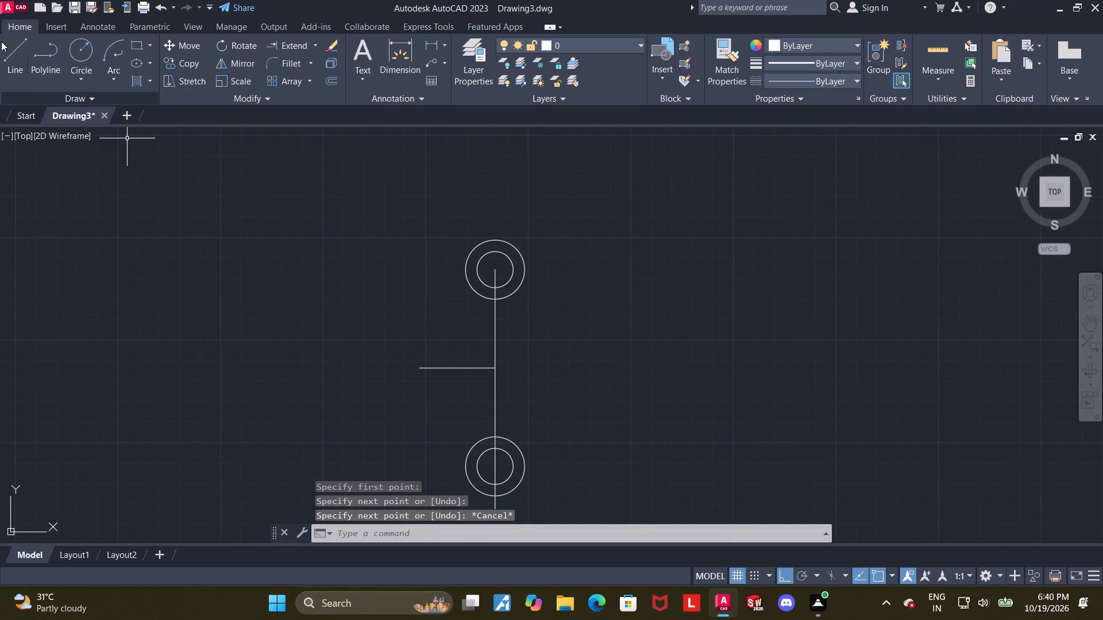
{"action": "left_click", "coordinate": [7, 46]}
{"action": "scroll", "coordinate": [491, 219], "scroll_direction": "up", "scroll_amount": 1}
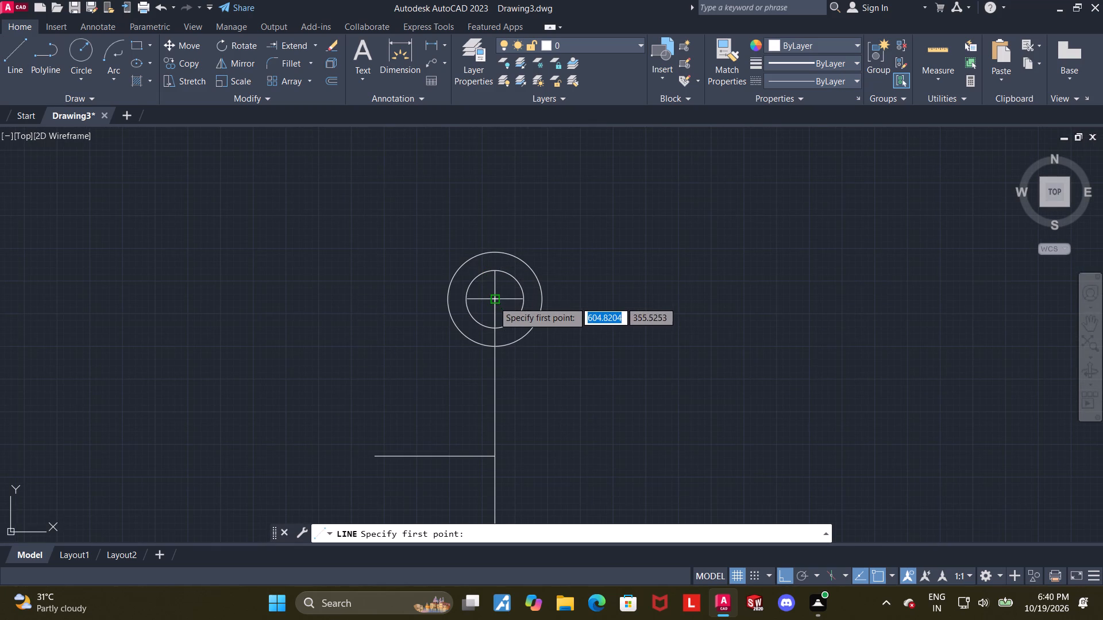
{"action": "left_click", "coordinate": [493, 303]}
{"action": "left_click", "coordinate": [499, 214]}
{"action": "key", "text": "Escape"}
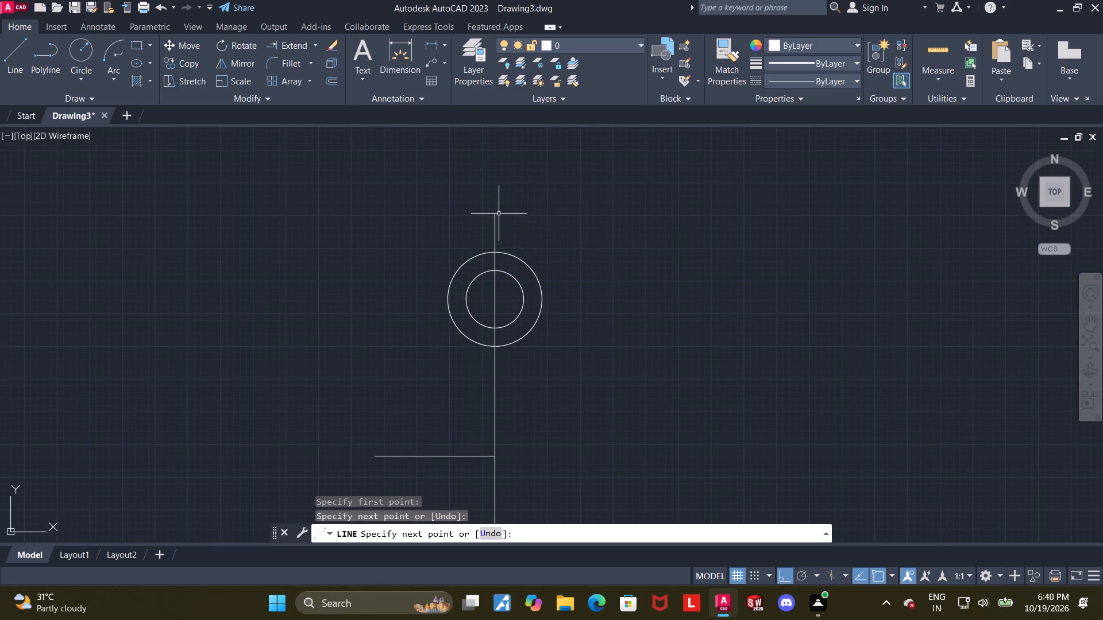
Draw a vertical line 20 long upward from the left end of the 46 long horizontal line.
{"action": "scroll", "coordinate": [590, 323], "scroll_direction": "down", "scroll_amount": 1}
{"action": "middle_click_drag", "start_coordinate": [599, 354], "coordinate": [596, 289]}
{"action": "middle_click_drag", "start_coordinate": [589, 354], "coordinate": [593, 297]}
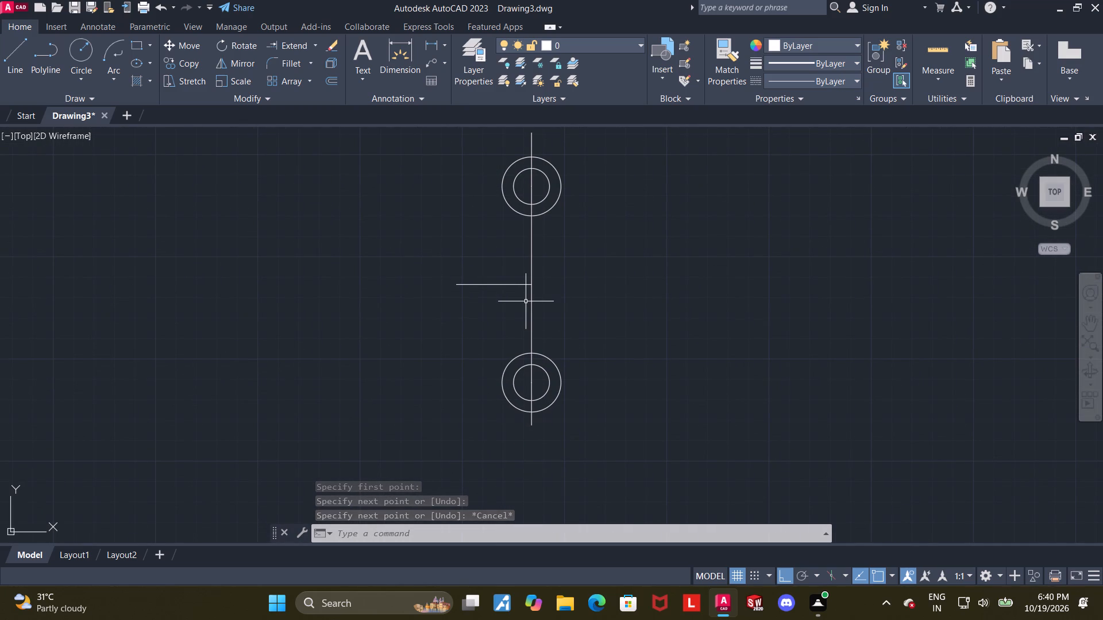
{"action": "left_click", "coordinate": [12, 39]}
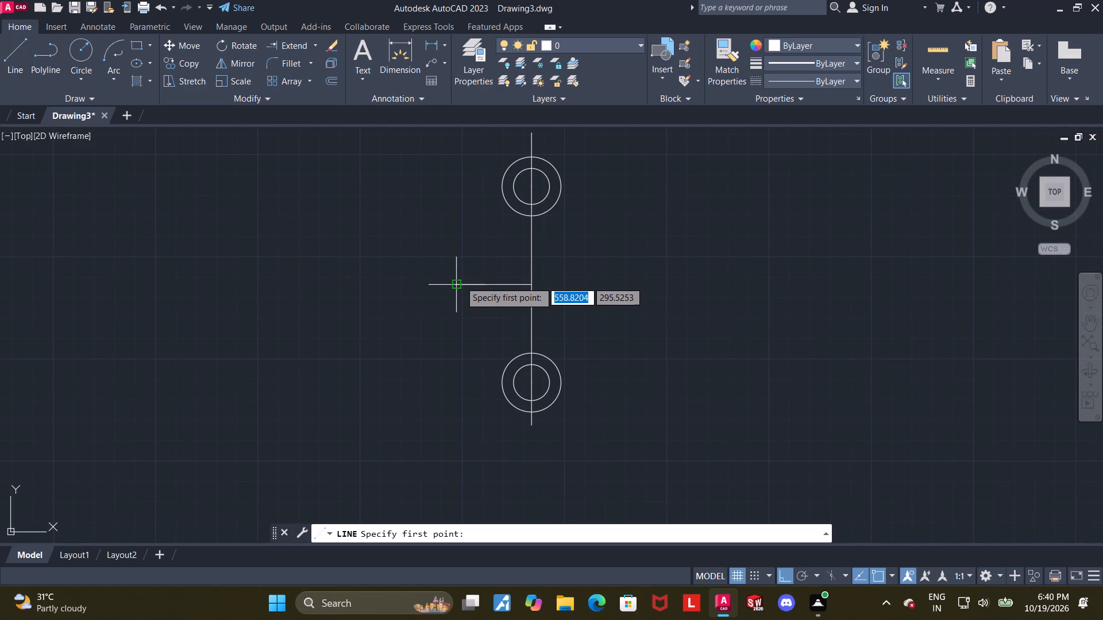
{"action": "scroll", "coordinate": [478, 277], "scroll_direction": "up", "scroll_amount": 1}
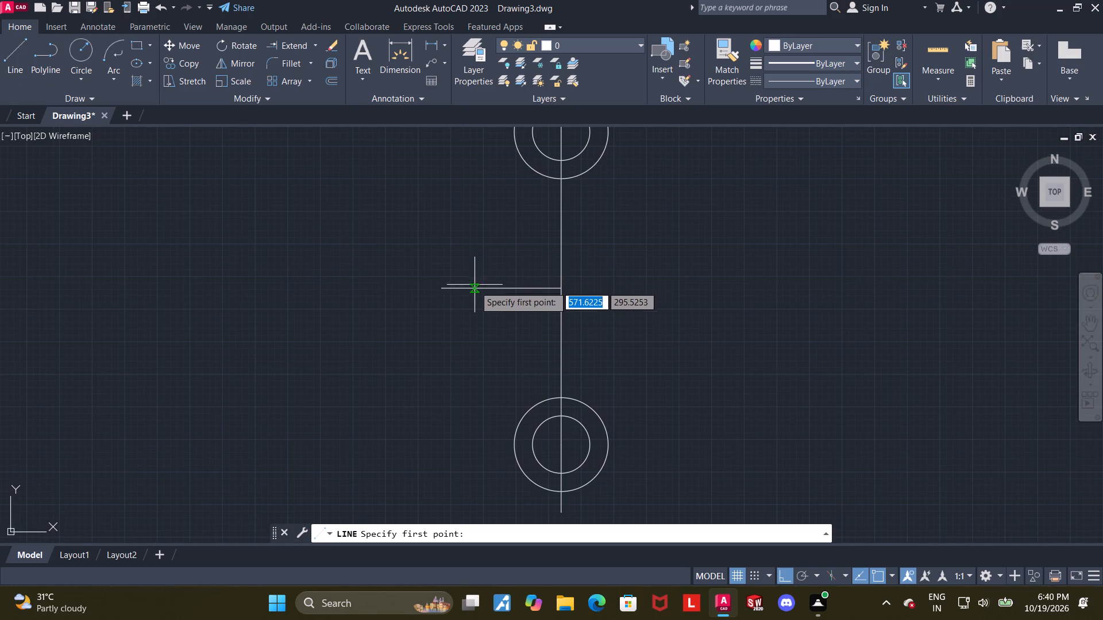
{"action": "left_click", "coordinate": [441, 287]}
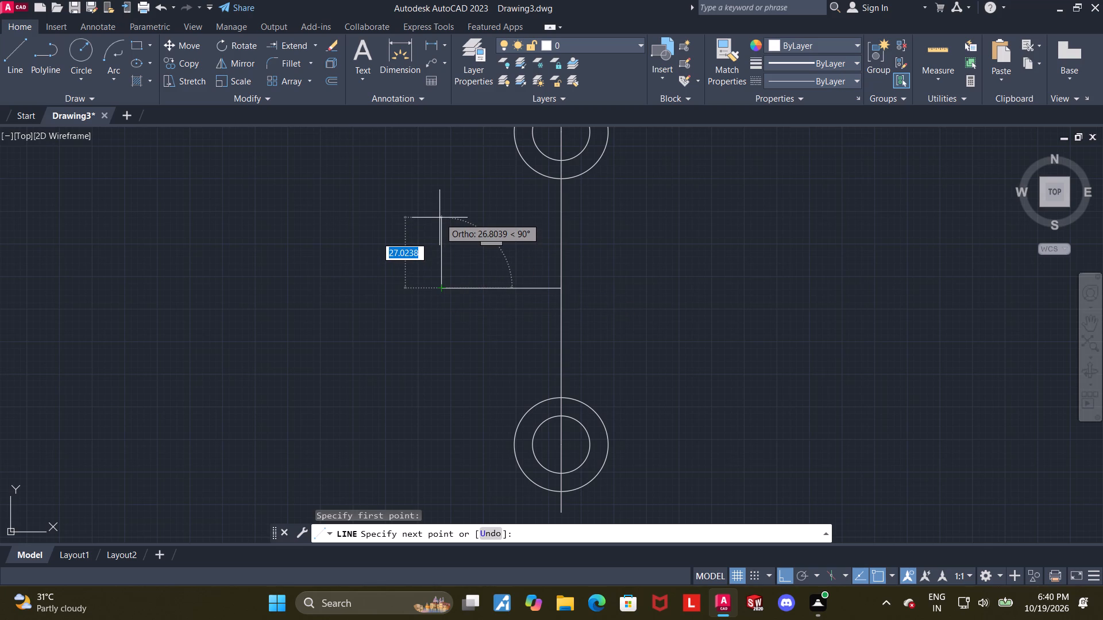
{"action": "type", "text": "20"}
{"action": "key", "text": "Return"}
{"action": "key", "text": "Escape"}
Draw a vertical line 20 long downward from the left end of the horizontal line.
{"action": "left_click", "coordinate": [9, 49]}
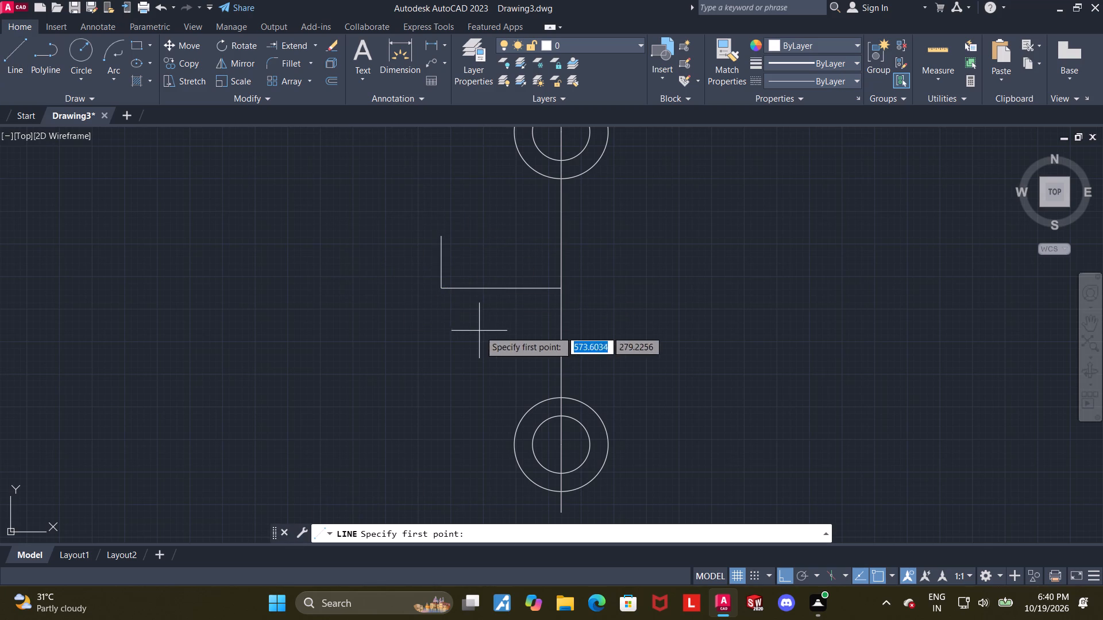
{"action": "left_click", "coordinate": [438, 286]}
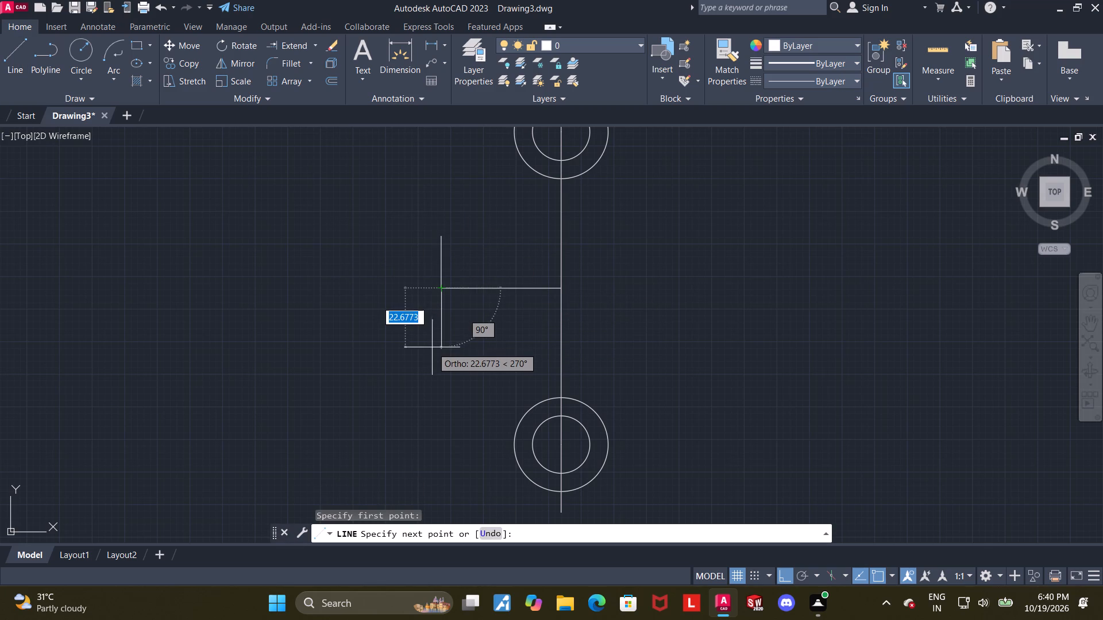
{"action": "type", "text": "20"}
{"action": "key", "text": "Return"}
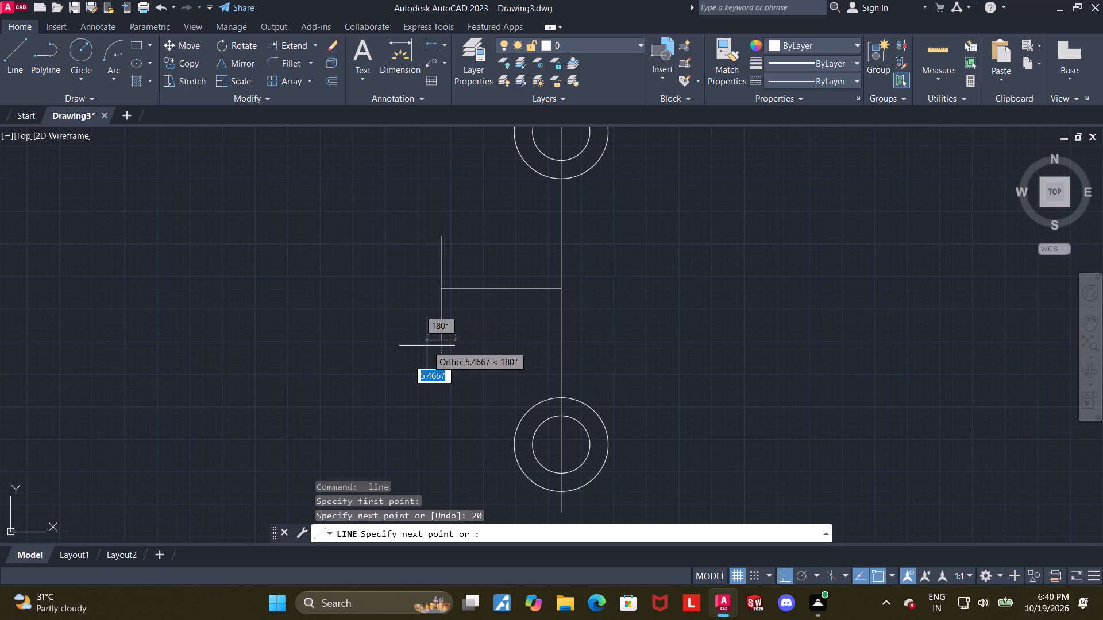
{"action": "key", "text": "Escape"}
{"action": "key", "text": "Escape"}
Draw a 16 diameter circle centred on the upper end of the side vertical line.
{"action": "middle_click_drag", "start_coordinate": [611, 319], "coordinate": [562, 365]}
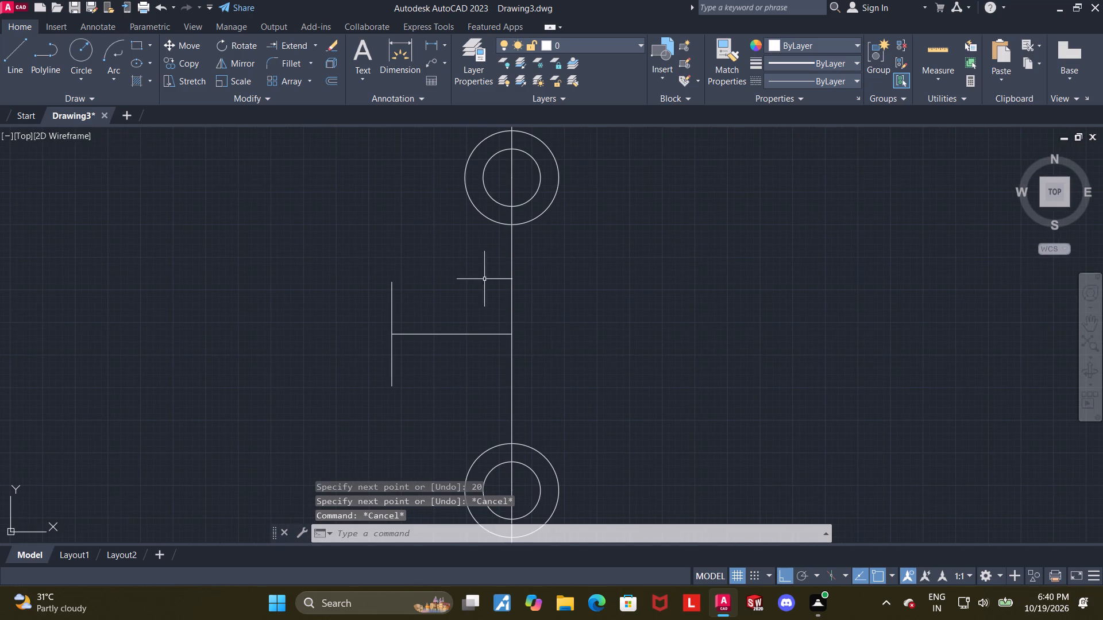
{"action": "left_click", "coordinate": [91, 45]}
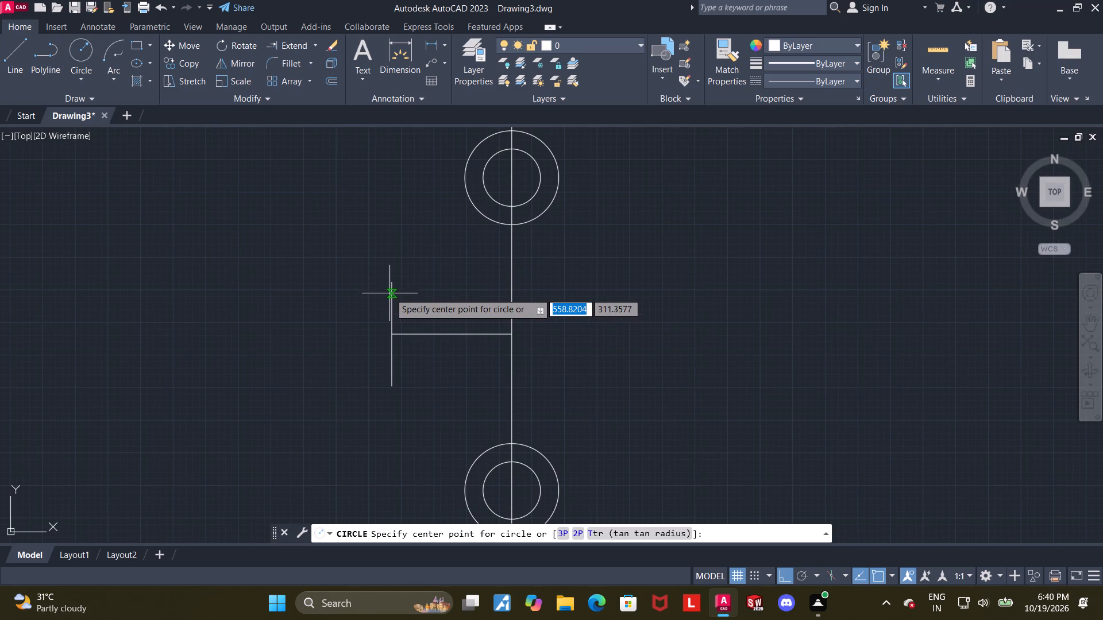
{"action": "left_click", "coordinate": [390, 283]}
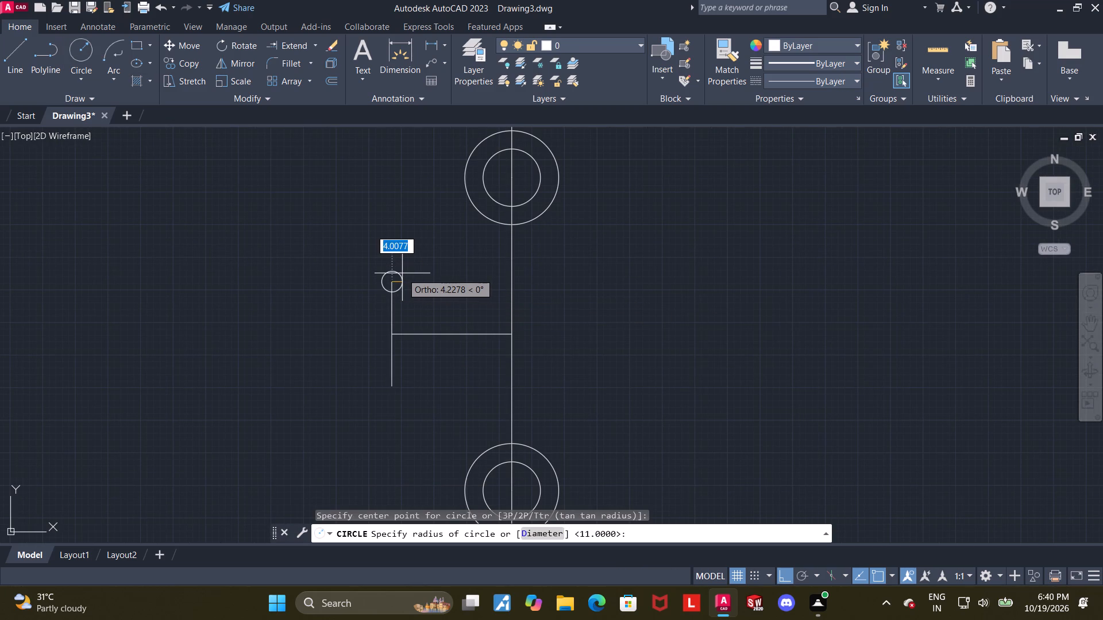
{"action": "key", "text": "d"}
{"action": "key", "text": "Return"}
{"action": "type", "text": "16"}
{"action": "key", "text": "Return"}
{"action": "key", "text": "Escape"}
Draw a concentric circle of radius 15 around the upper side circle.
{"action": "left_click", "coordinate": [76, 52]}
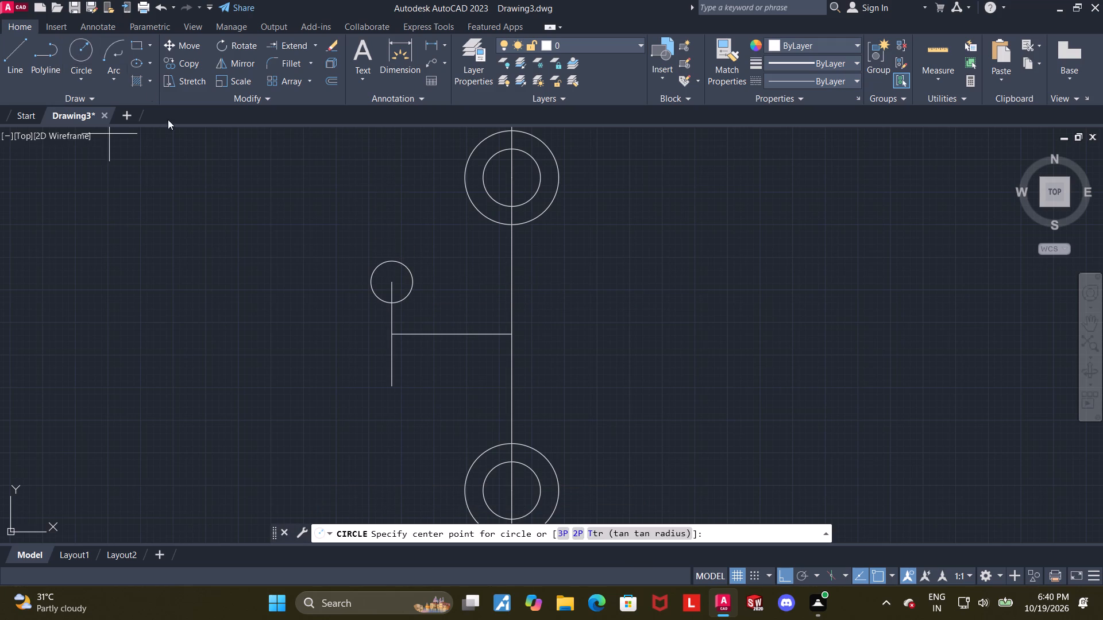
{"action": "left_click", "coordinate": [393, 281]}
{"action": "type", "text": "15"}
{"action": "key", "text": "Return"}
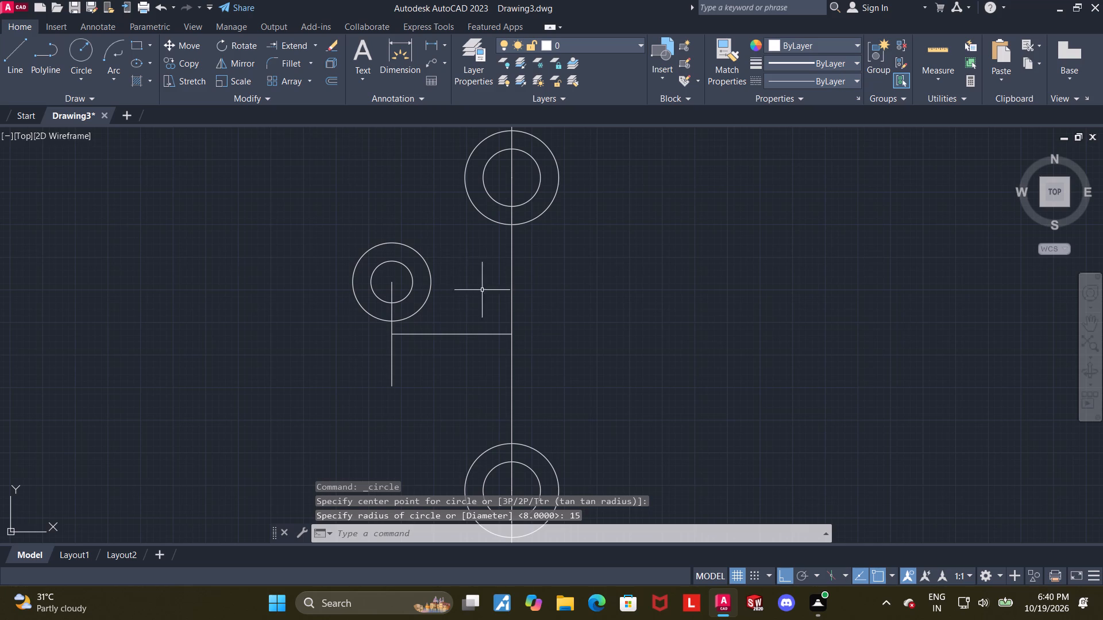
Draw a circle of radius 15 centred on the lower end of the side vertical line.
{"action": "scroll", "coordinate": [403, 300], "scroll_direction": "up", "scroll_amount": 2}
{"action": "scroll", "coordinate": [399, 309], "scroll_direction": "down", "scroll_amount": 3}
{"action": "middle_click_drag", "start_coordinate": [406, 390], "coordinate": [399, 371]}
{"action": "scroll", "coordinate": [396, 332], "scroll_direction": "up", "scroll_amount": 2}
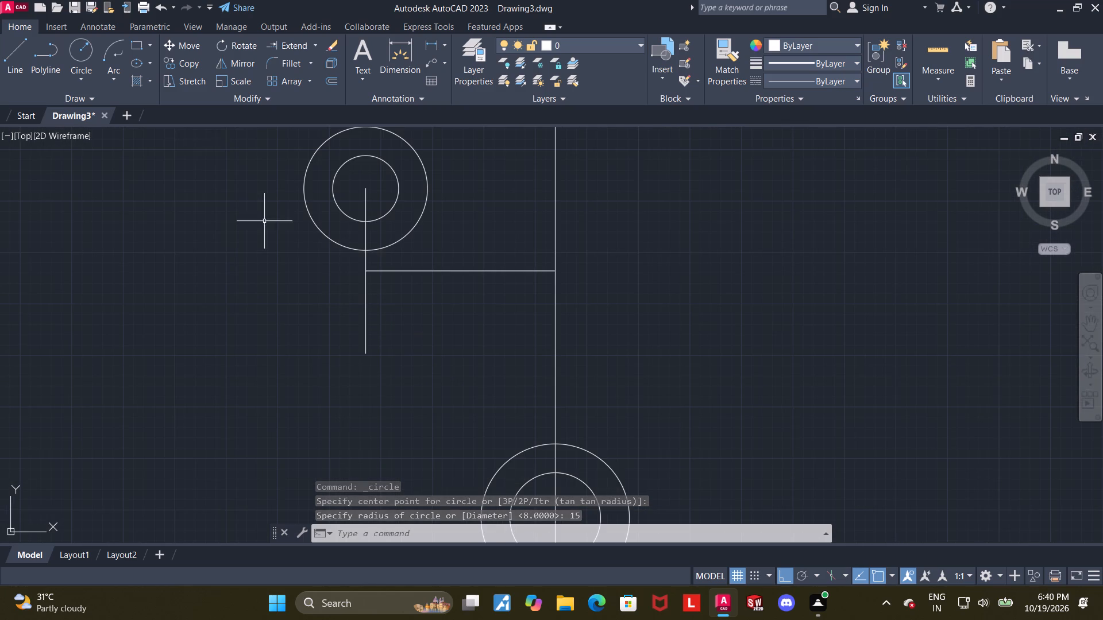
{"action": "left_click", "coordinate": [79, 51]}
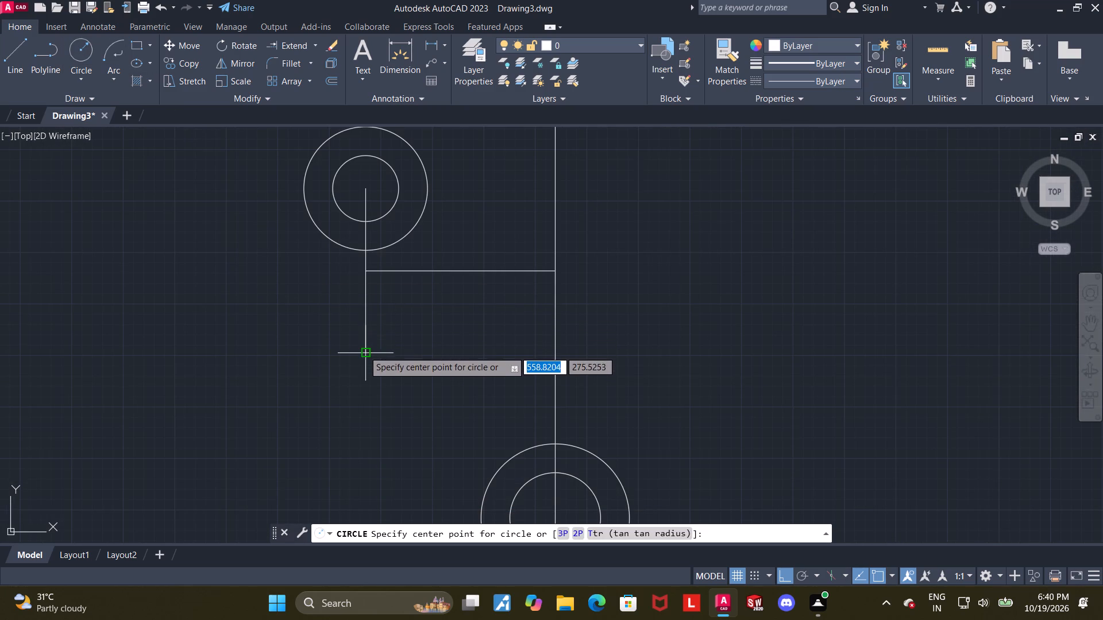
{"action": "left_click", "coordinate": [364, 351]}
{"action": "type", "text": "15"}
{"action": "key", "text": "Return"}
{"action": "key", "text": "Escape"}
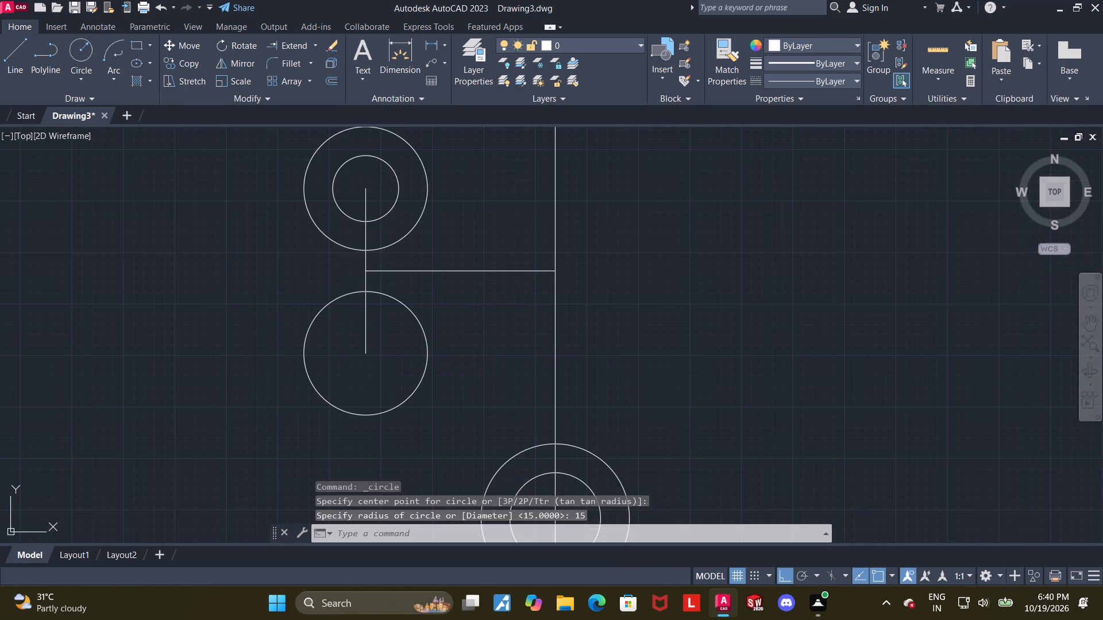
Draw a 16 diameter circle concentric with the lower radius 15 side circle.
{"action": "left_click", "coordinate": [84, 44]}
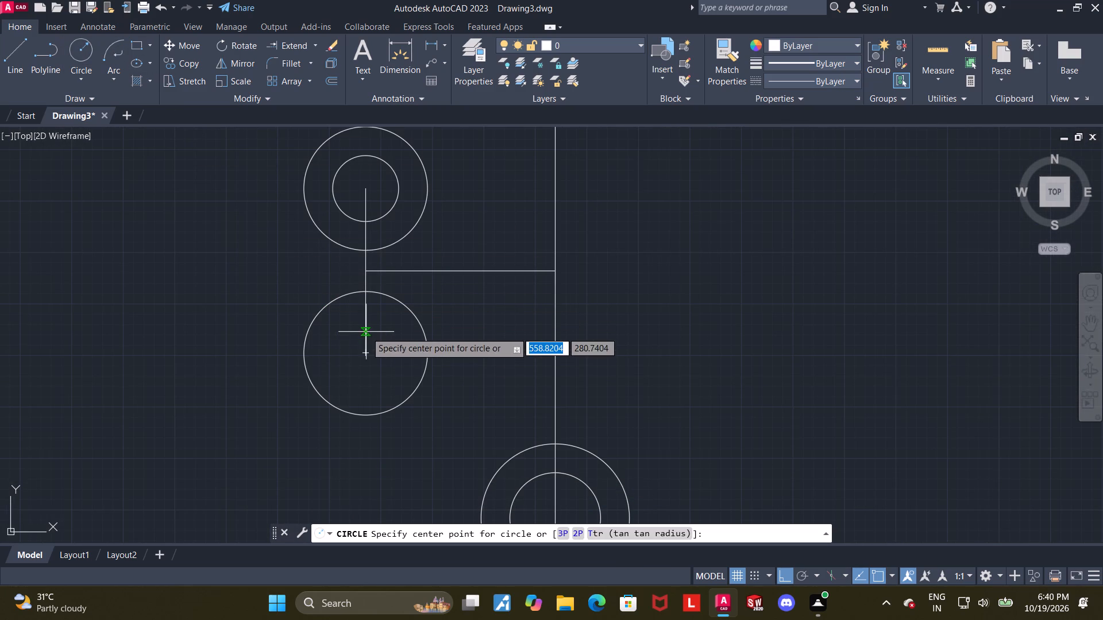
{"action": "left_click", "coordinate": [367, 351]}
{"action": "key", "text": "d"}
{"action": "key", "text": "Return"}
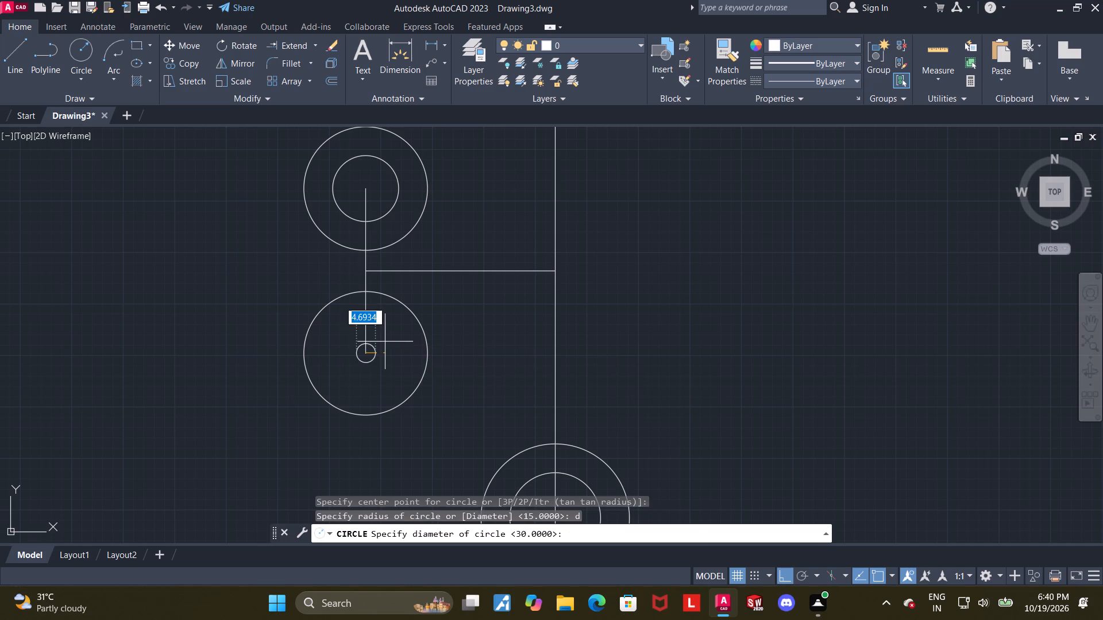
{"action": "type", "text": "22"}
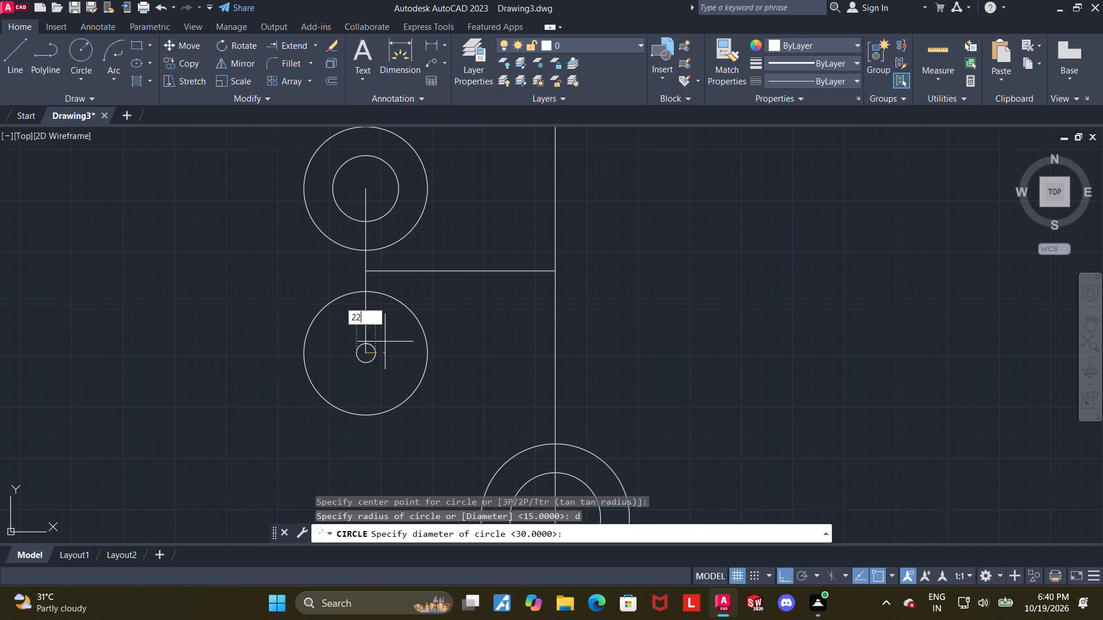
{"action": "key", "text": "BackSpace"}
{"action": "key", "text": "BackSpace"}
{"action": "type", "text": "16"}
{"action": "key", "text": "Return"}
{"action": "key", "text": "Escape"}
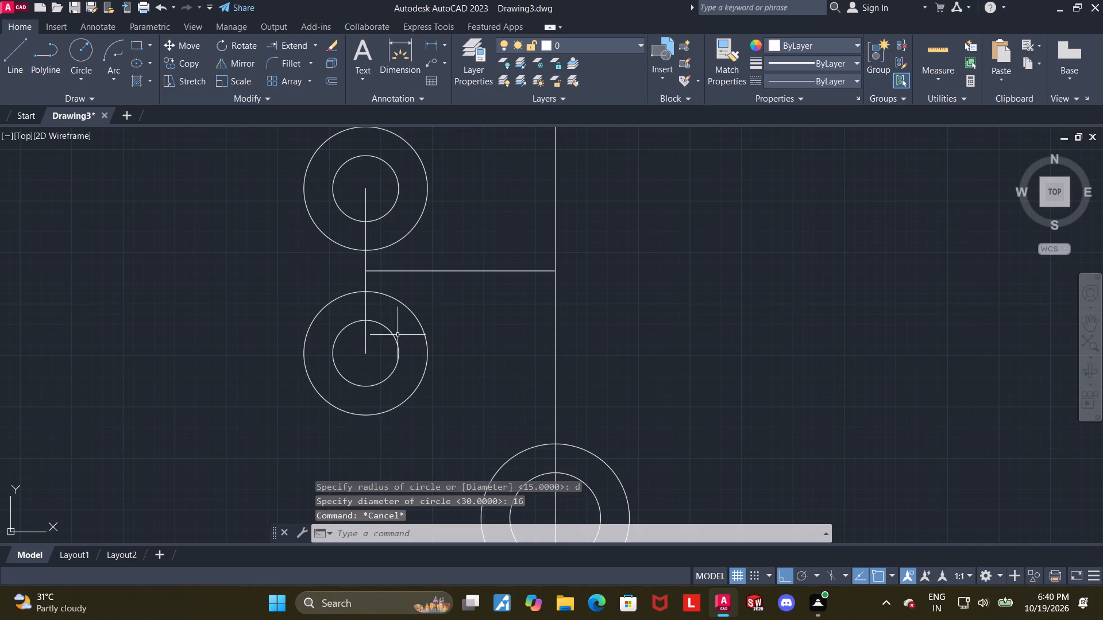
Draw a vertical line joining the left quadrants of the two radius 15 side circles.
{"action": "scroll", "coordinate": [399, 335], "scroll_direction": "down", "scroll_amount": 1}
{"action": "middle_click_drag", "start_coordinate": [418, 334], "coordinate": [329, 387]}
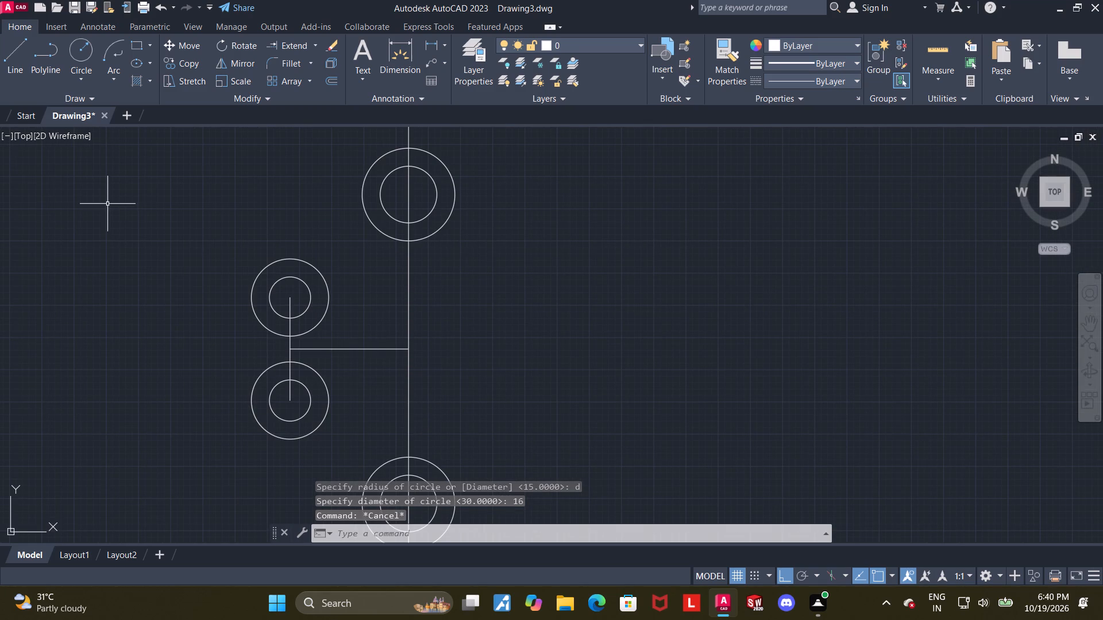
{"action": "left_click", "coordinate": [2, 52]}
{"action": "left_click", "coordinate": [250, 299]}
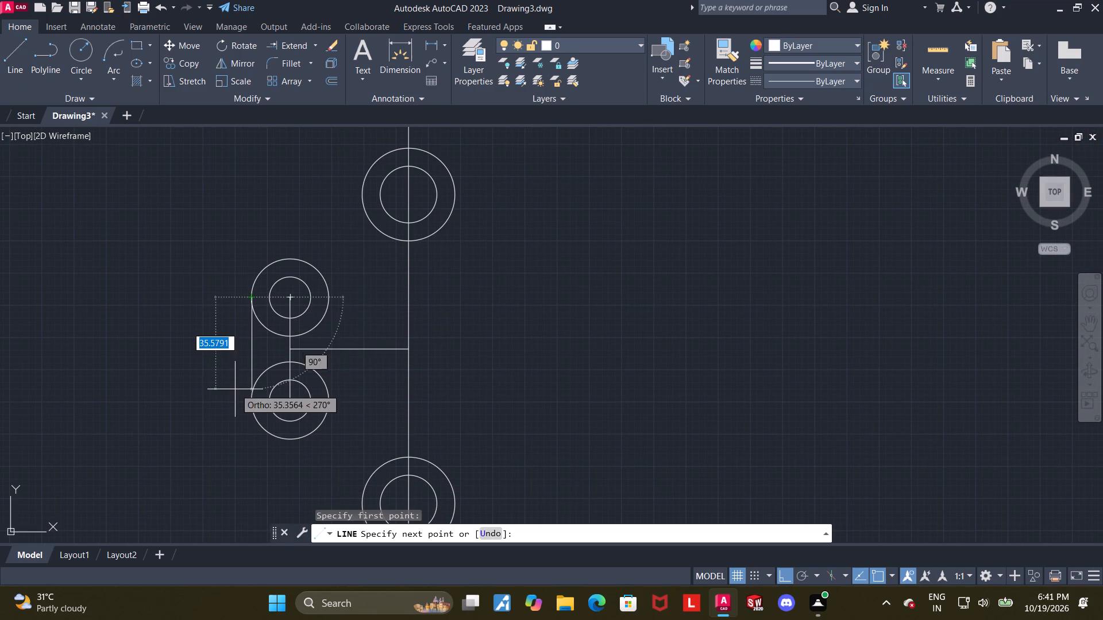
{"action": "left_click", "coordinate": [249, 402]}
{"action": "key", "text": "Escape"}
{"action": "key", "text": "Escape"}
{"action": "key", "text": "Escape"}
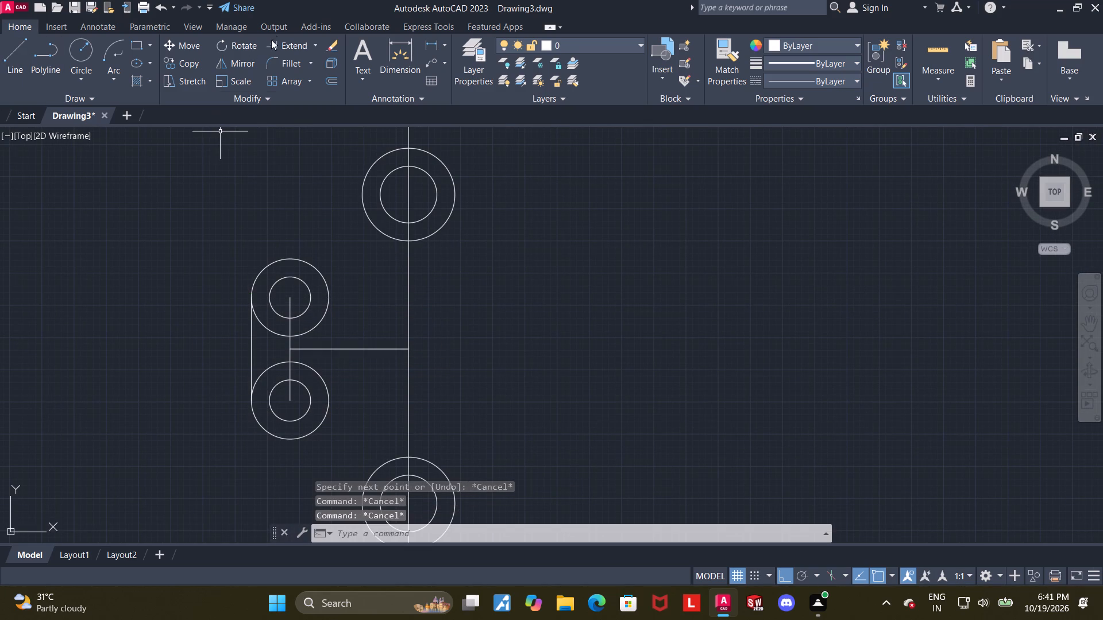
Trim the inner arcs of both outer side circles between the new tangent line and the side vertical line.
{"action": "left_click", "coordinate": [318, 44]}
{"action": "left_click", "coordinate": [306, 57]}
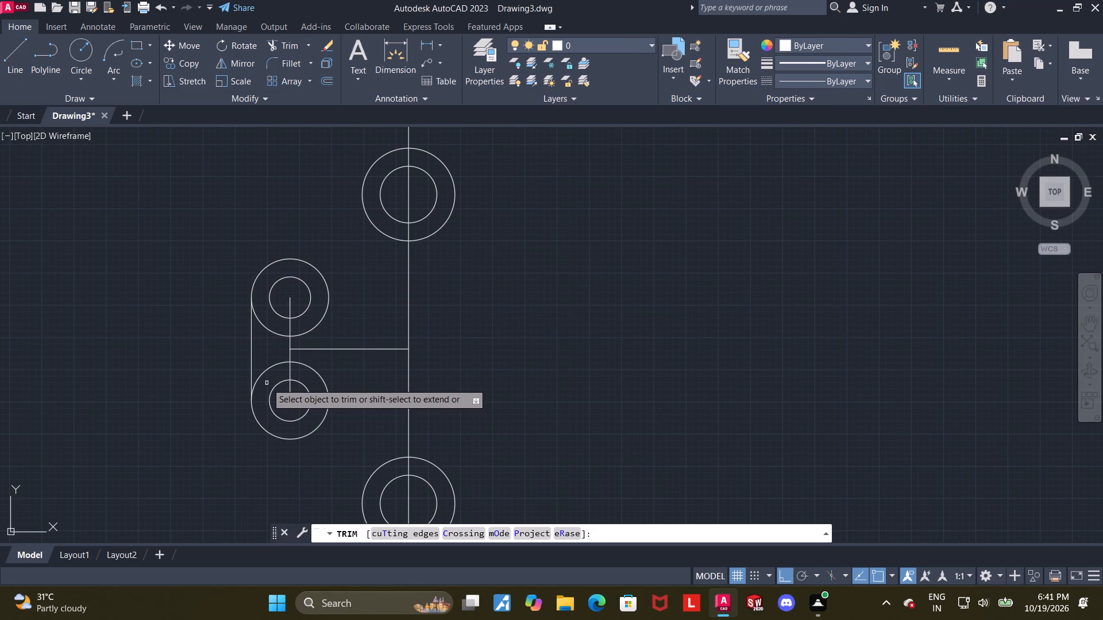
{"action": "left_click_drag", "start_coordinate": [265, 381], "coordinate": [263, 321]}
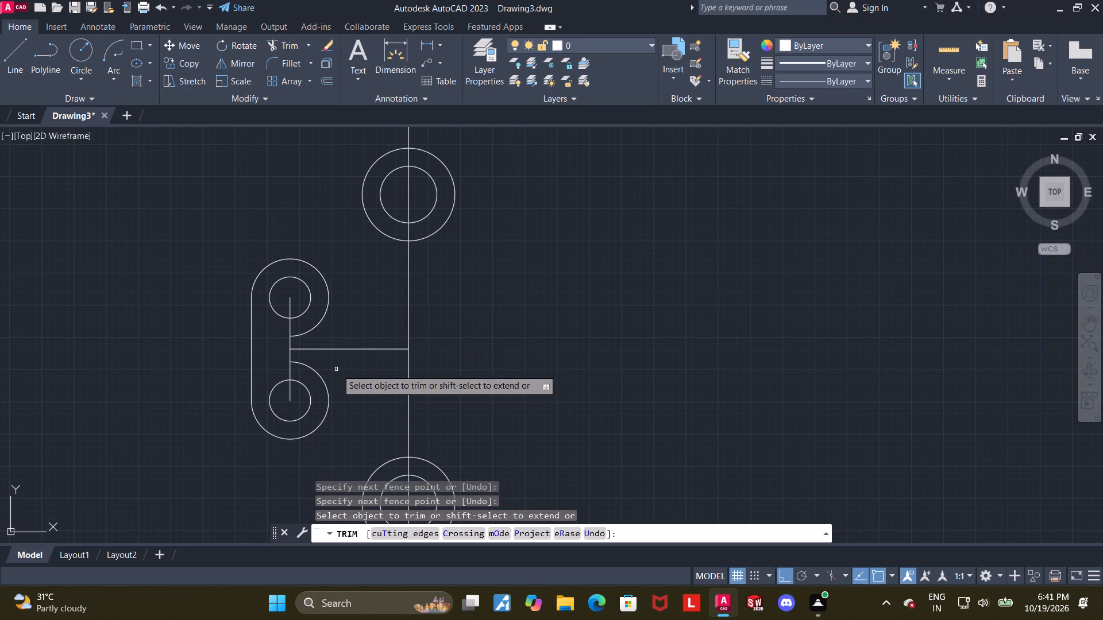
{"action": "key", "text": "Escape"}
Draw a radius 100 circle tangent to the outer circles of the top and bottom pairs, enclosing the part.
{"action": "scroll", "coordinate": [445, 374], "scroll_direction": "down", "scroll_amount": 1}
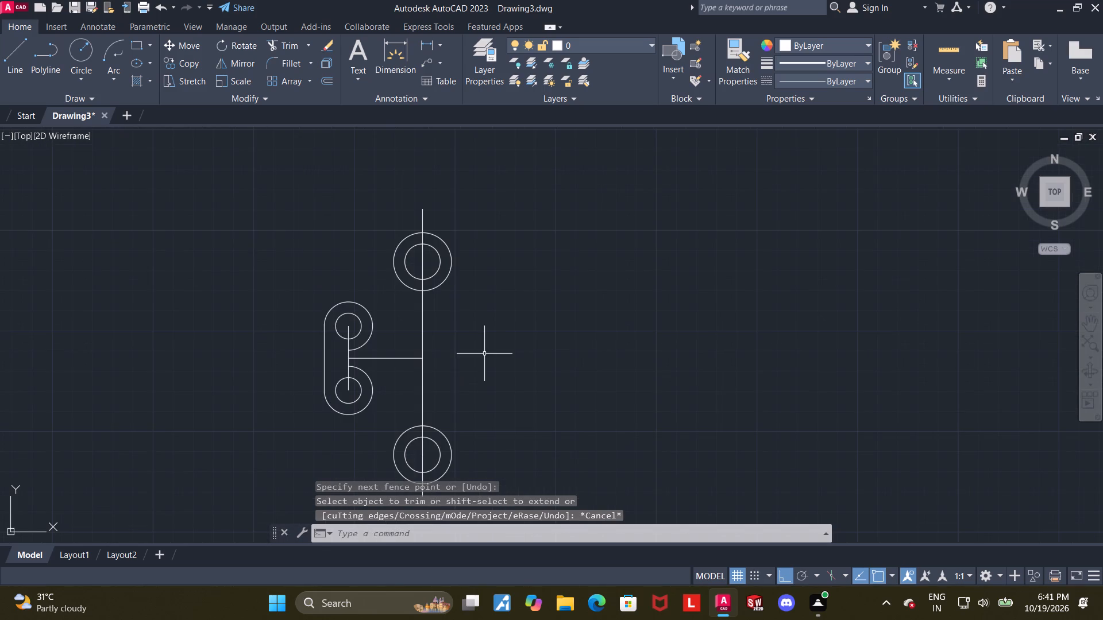
{"action": "middle_click_drag", "start_coordinate": [484, 354], "coordinate": [458, 383]}
{"action": "middle_click_drag", "start_coordinate": [479, 366], "coordinate": [480, 300]}
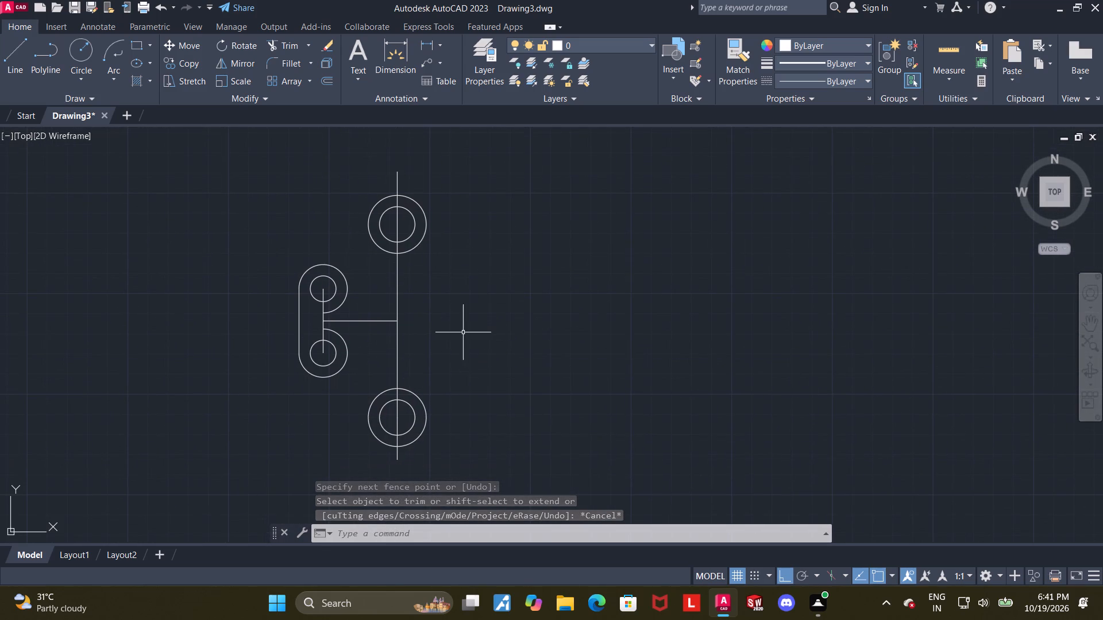
{"action": "key", "text": "Escape"}
{"action": "left_click", "coordinate": [88, 75]}
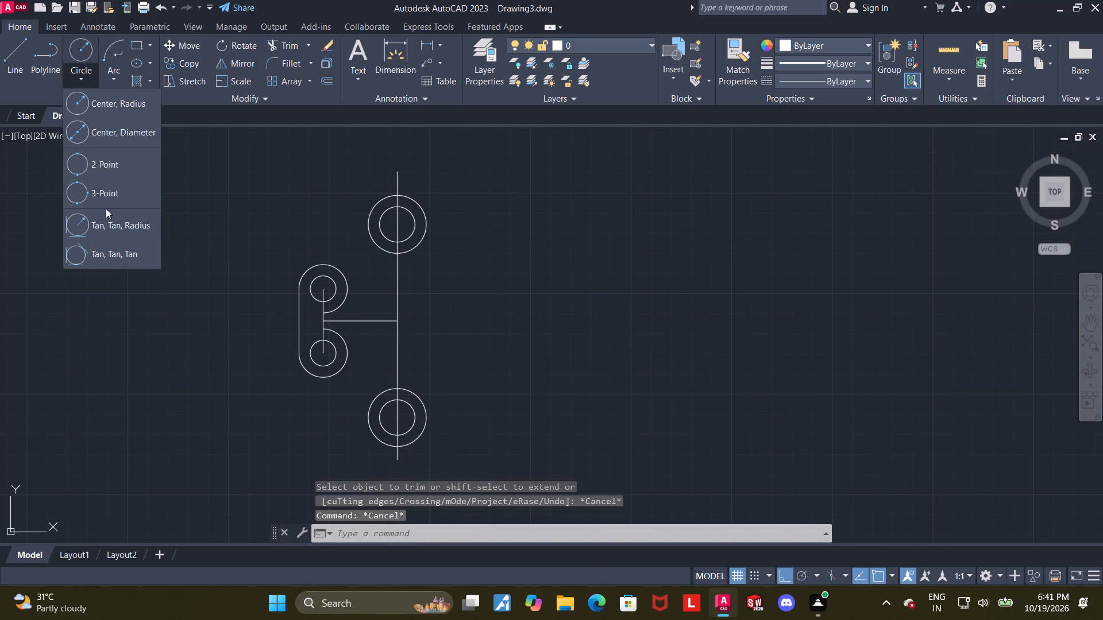
{"action": "left_click", "coordinate": [106, 231]}
{"action": "left_click", "coordinate": [423, 212]}
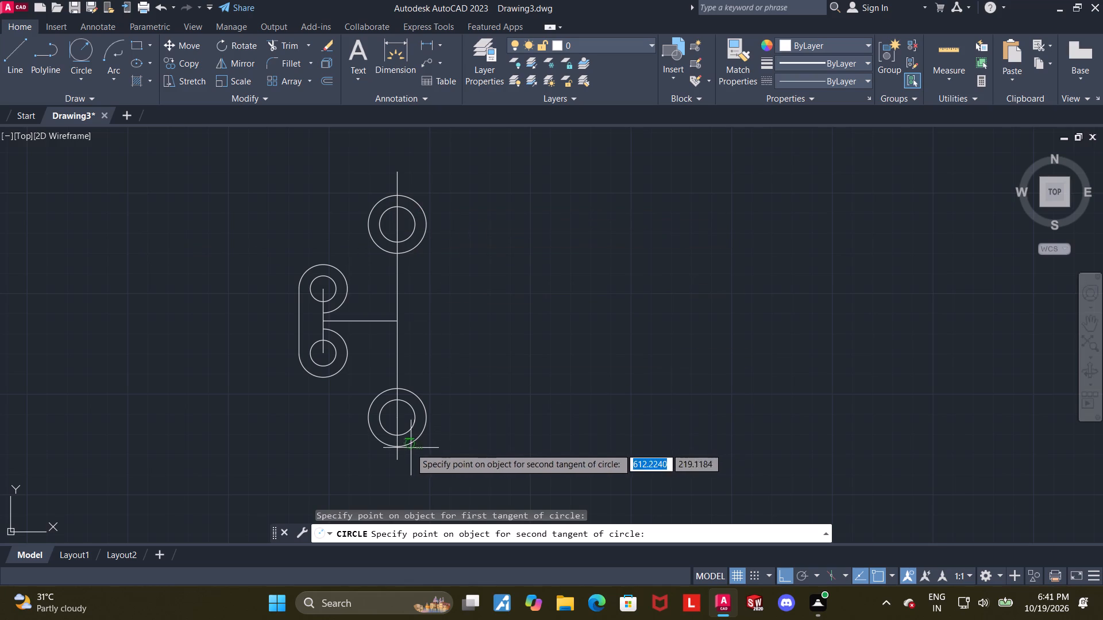
{"action": "left_click", "coordinate": [409, 442]}
{"action": "key", "text": "1"}
{"action": "type", "text": "00"}
{"action": "key", "text": "Return"}
{"action": "key", "text": "Escape"}
{"action": "key", "text": "Escape"}
Trim the radius 100 circle down to the right-hand arc between its tangent points on the top and bottom outer circles.
{"action": "left_click", "coordinate": [290, 45]}
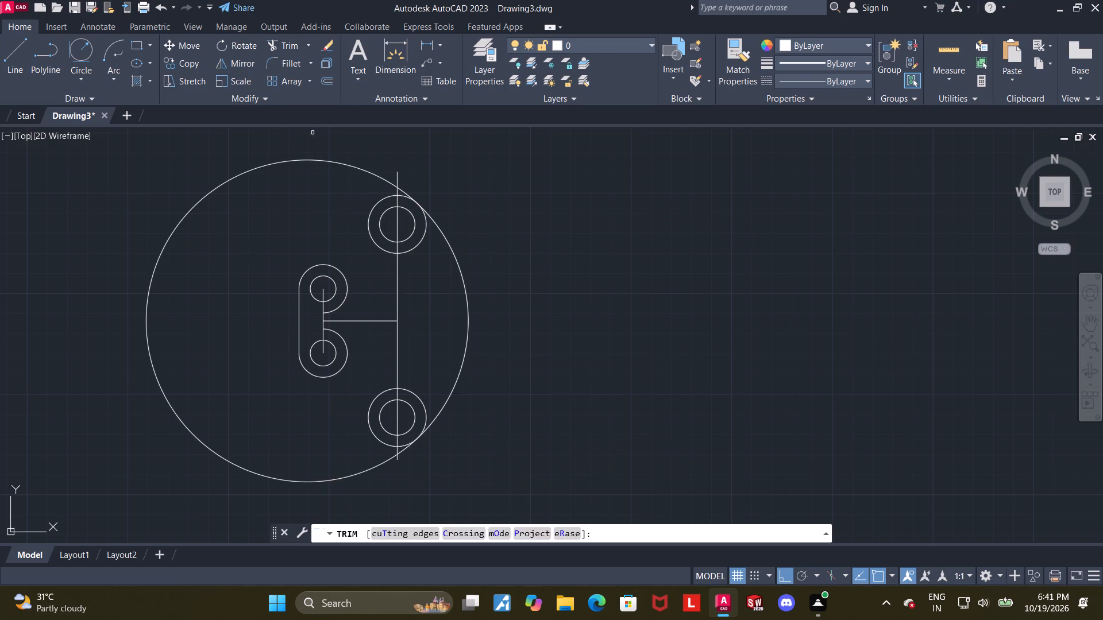
{"action": "left_click_drag", "start_coordinate": [215, 256], "coordinate": [122, 226]}
{"action": "scroll", "coordinate": [408, 191], "scroll_direction": "up", "scroll_amount": 1}
{"action": "left_click", "coordinate": [395, 185]}
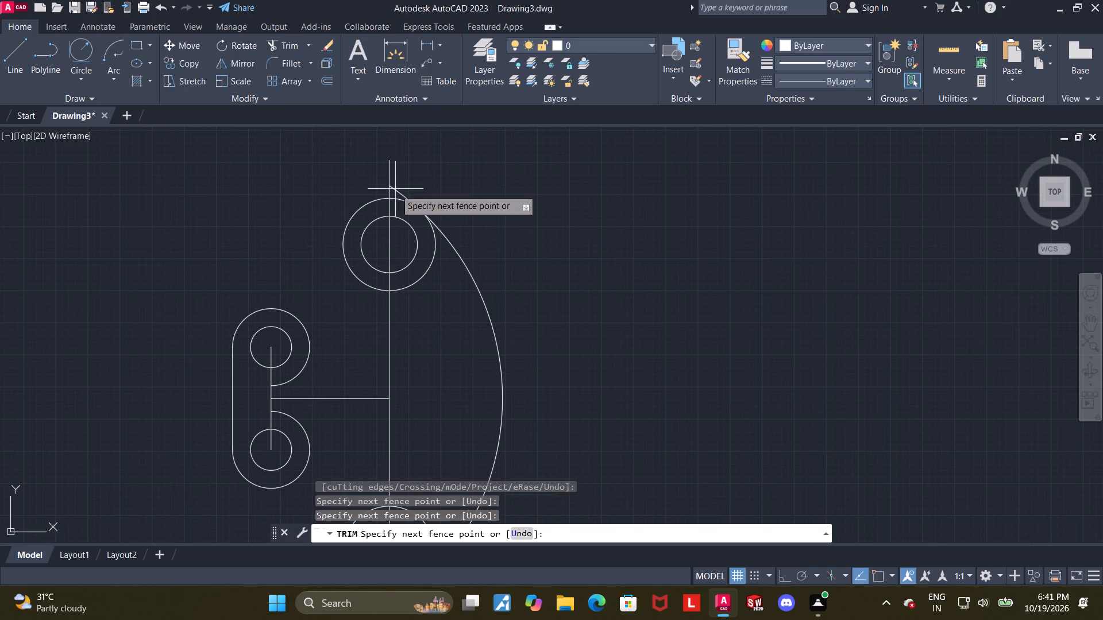
{"action": "left_click", "coordinate": [395, 190]}
{"action": "scroll", "coordinate": [428, 191], "scroll_direction": "down", "scroll_amount": 3}
{"action": "scroll", "coordinate": [445, 297], "scroll_direction": "up", "scroll_amount": 2}
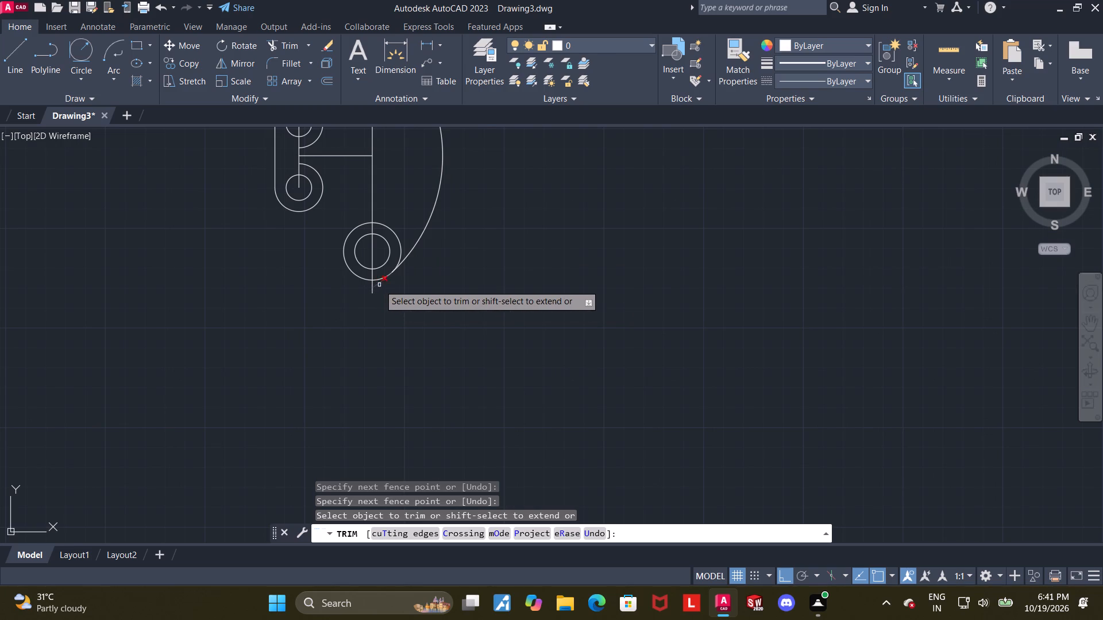
{"action": "scroll", "coordinate": [383, 291], "scroll_direction": "up", "scroll_amount": 3}
{"action": "left_click", "coordinate": [346, 263]}
{"action": "scroll", "coordinate": [359, 274], "scroll_direction": "down", "scroll_amount": 4}
{"action": "middle_click_drag", "start_coordinate": [461, 249], "coordinate": [470, 278]}
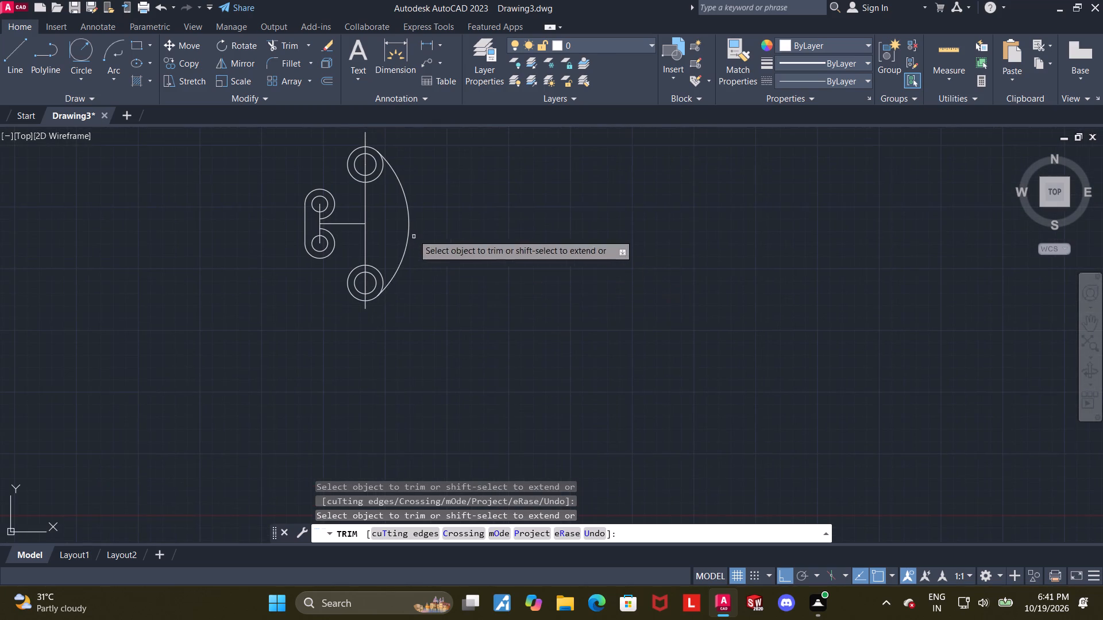
{"action": "key", "text": "Escape"}
Draw a horizontal line rightward from the top quadrant of the upper outer side circle, past the vertical centre line.
{"action": "middle_click_drag", "start_coordinate": [352, 219], "coordinate": [377, 253]}
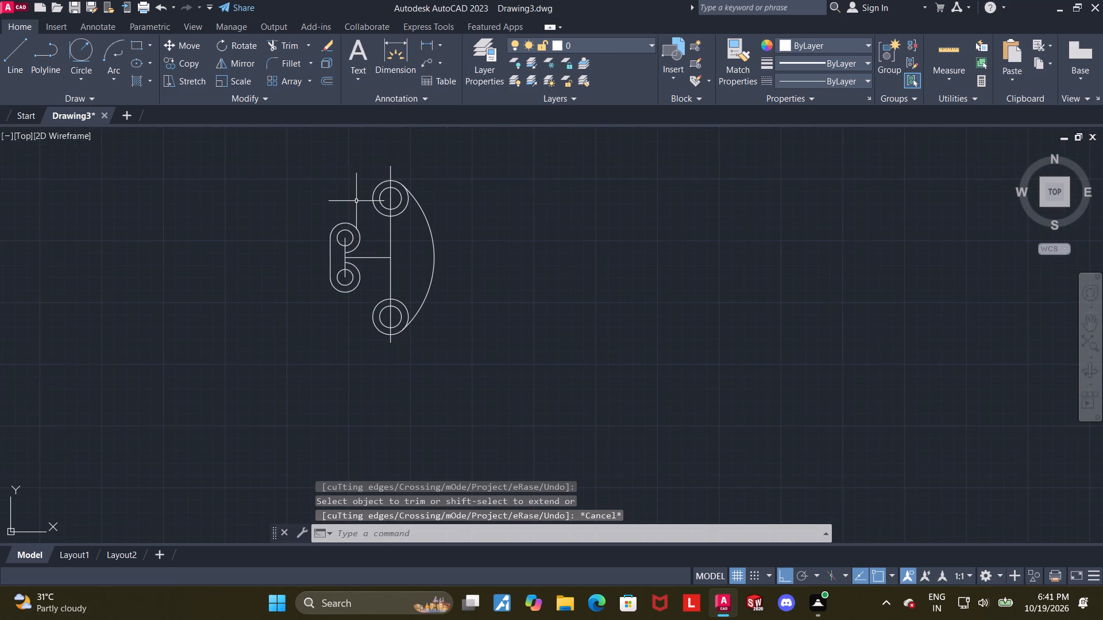
{"action": "scroll", "coordinate": [356, 201], "scroll_direction": "up", "scroll_amount": 1}
{"action": "left_click", "coordinate": [3, 56]}
{"action": "scroll", "coordinate": [354, 224], "scroll_direction": "up", "scroll_amount": 1}
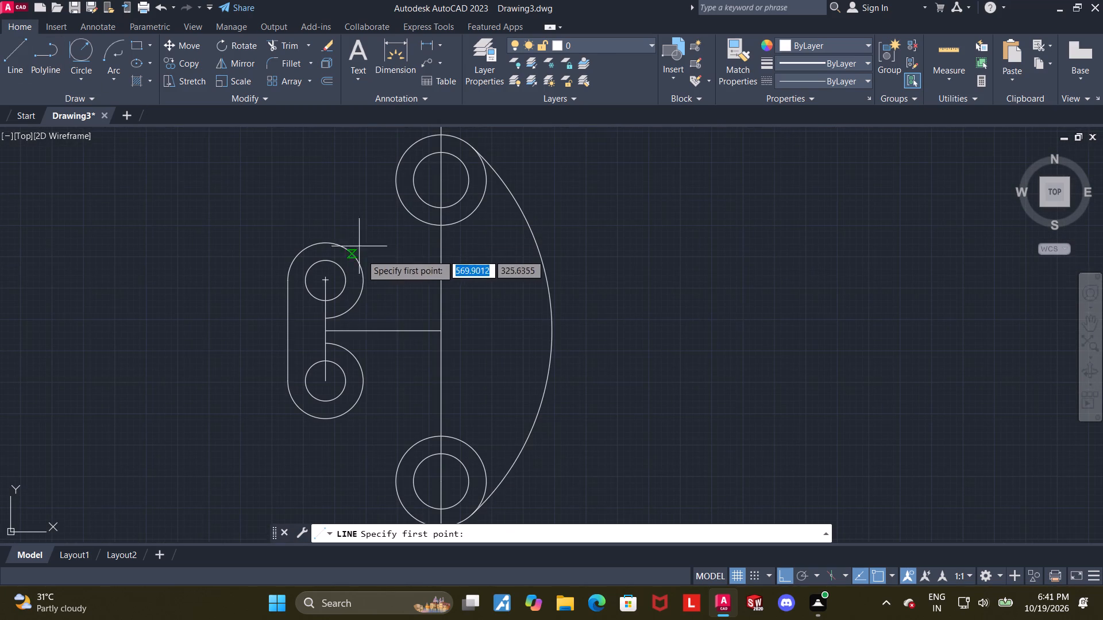
{"action": "left_click", "coordinate": [326, 239]}
{"action": "left_click", "coordinate": [503, 240]}
{"action": "key", "text": "Escape"}
{"action": "key", "text": "Escape"}
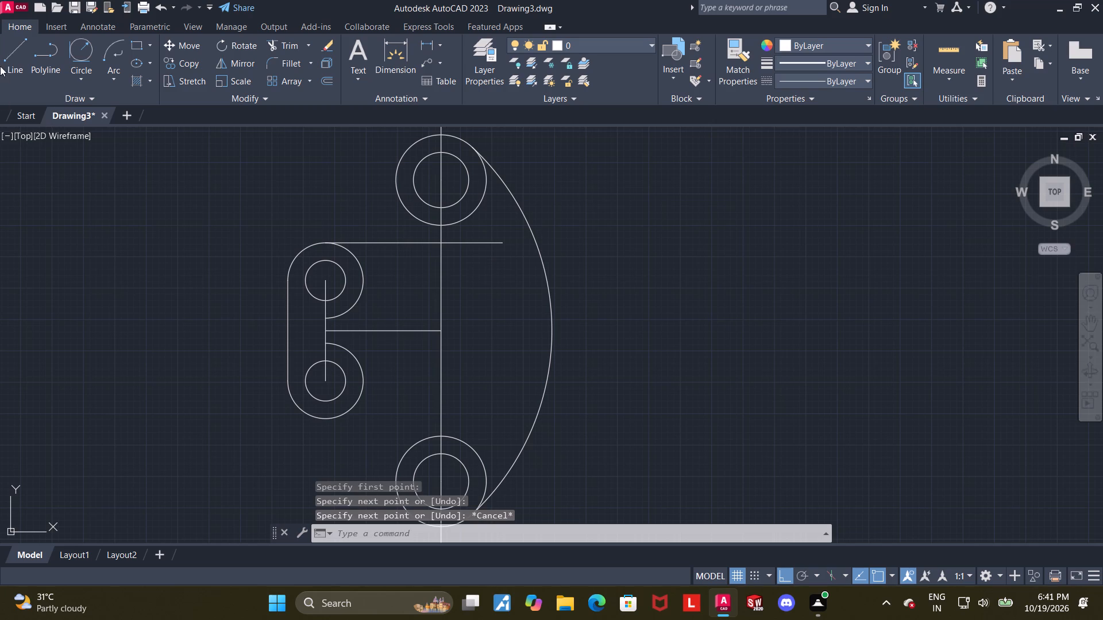
Draw a horizontal line rightward from the bottom quadrant of the lower outer side circle, past the vertical centre line.
{"action": "left_click", "coordinate": [3, 55]}
{"action": "scroll", "coordinate": [305, 402], "scroll_direction": "down", "scroll_amount": 1}
{"action": "scroll", "coordinate": [335, 418], "scroll_direction": "up", "scroll_amount": 2}
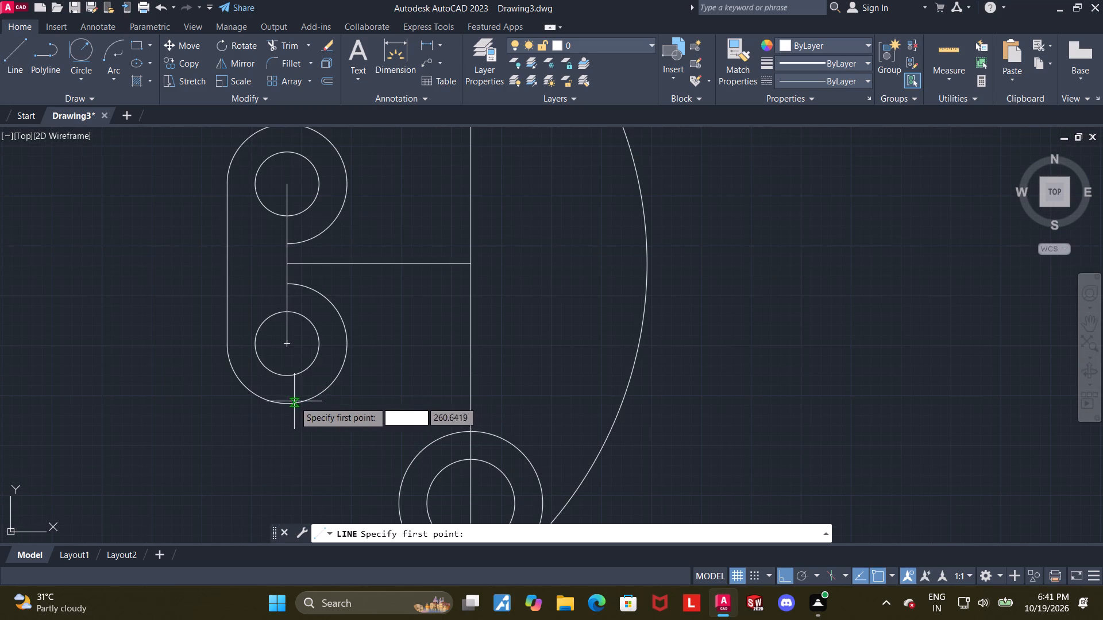
{"action": "left_click", "coordinate": [289, 401]}
{"action": "left_click", "coordinate": [572, 390]}
{"action": "key", "text": "Escape"}
Fillet the lower horizontal line and the bottom pair's outer circle with radius 8.
{"action": "scroll", "coordinate": [526, 386], "scroll_direction": "down", "scroll_amount": 1}
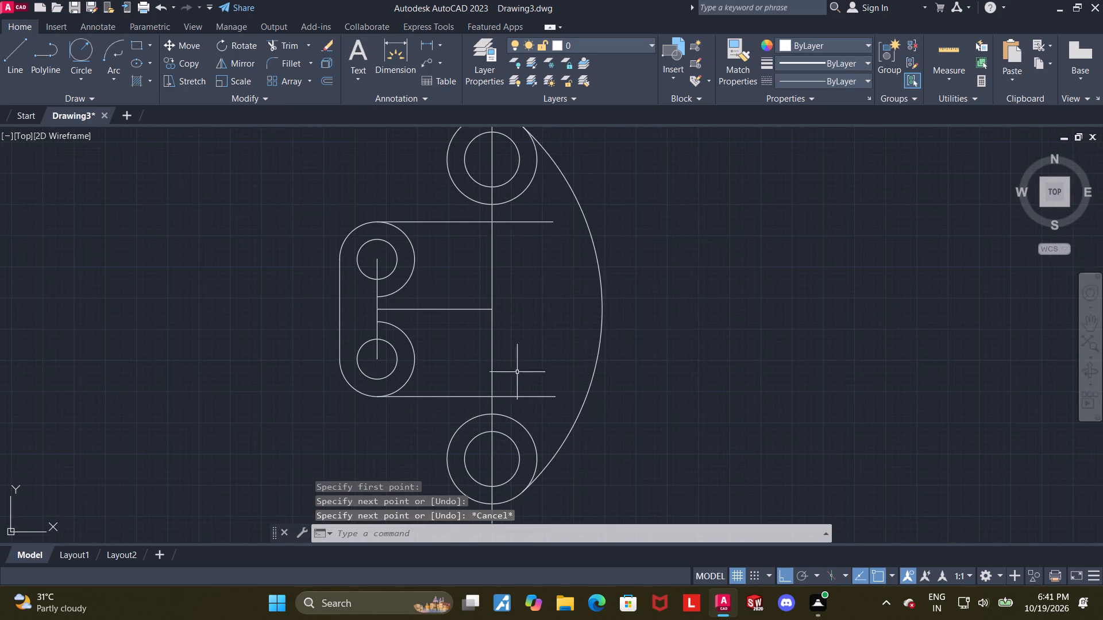
{"action": "middle_click_drag", "start_coordinate": [516, 370], "coordinate": [517, 321]}
{"action": "scroll", "coordinate": [415, 415], "scroll_direction": "up", "scroll_amount": 1}
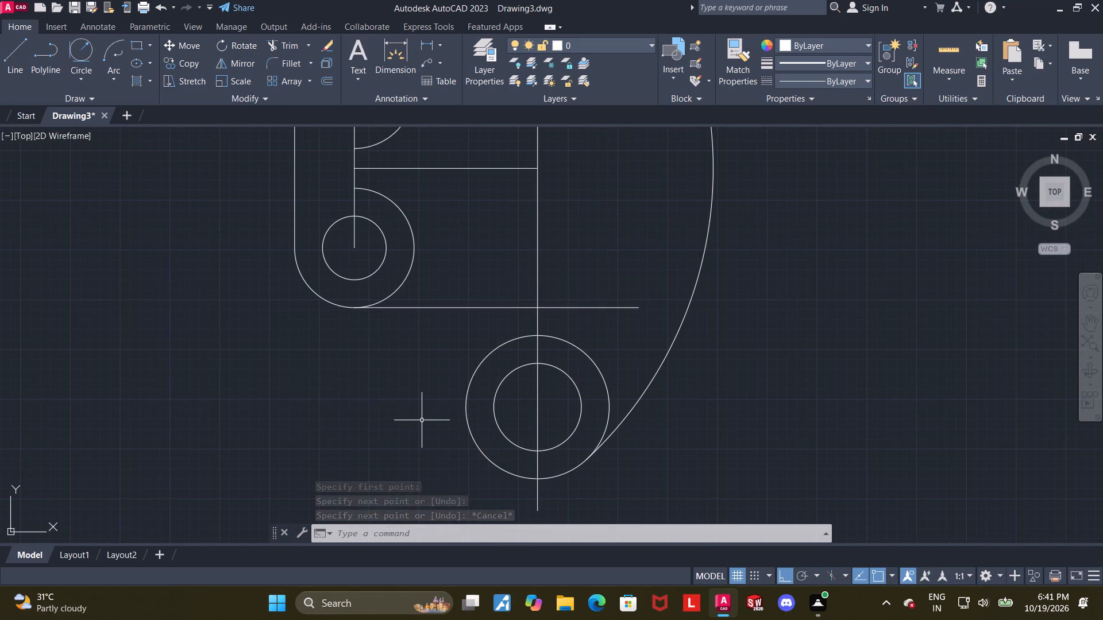
{"action": "key", "text": "f"}
{"action": "key", "text": "Return"}
{"action": "key", "text": "r"}
{"action": "key", "text": "Return"}
{"action": "key", "text": "8"}
{"action": "key", "text": "Return"}
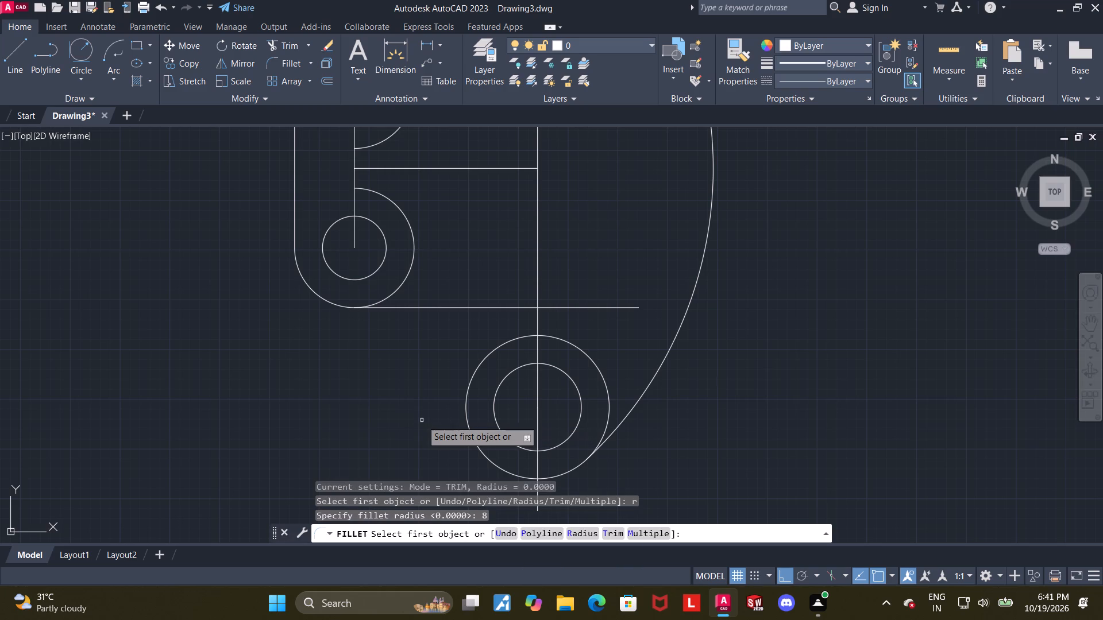
{"action": "left_click", "coordinate": [488, 308]}
{"action": "left_click", "coordinate": [503, 342]}
{"action": "key", "text": "Escape"}
Trim away the part of the bottom pair's outer circle between the radius 8 fillet and the radius 100 arc, inside the outline.
{"action": "scroll", "coordinate": [498, 336], "scroll_direction": "down", "scroll_amount": 1}
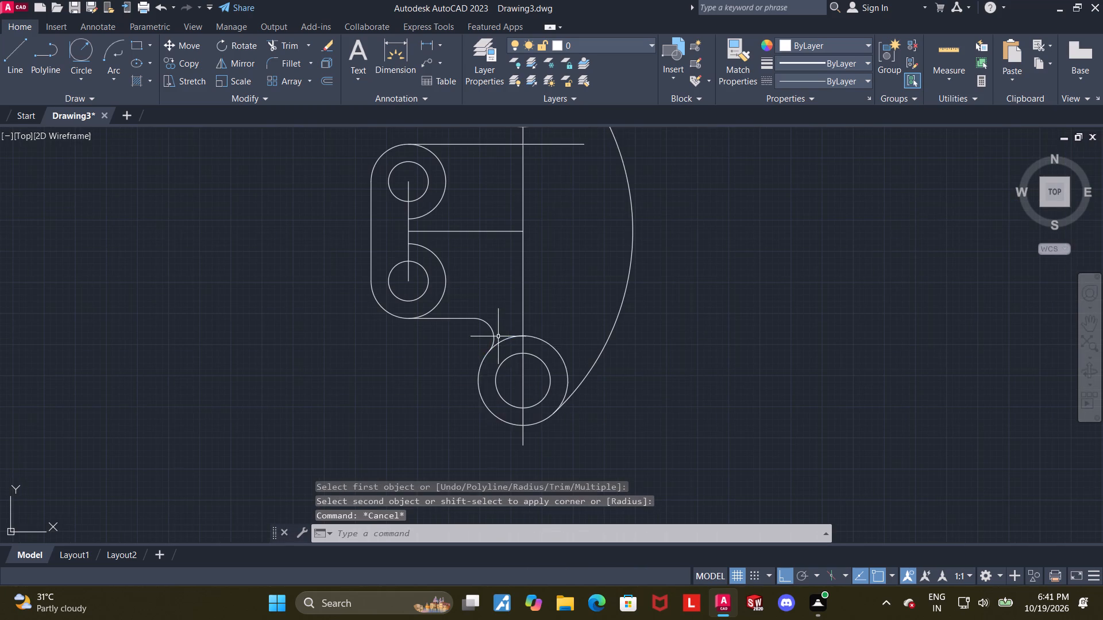
{"action": "scroll", "coordinate": [545, 310], "scroll_direction": "up", "scroll_amount": 1}
{"action": "key", "text": "Escape"}
{"action": "left_click", "coordinate": [281, 48]}
{"action": "left_click", "coordinate": [481, 355]}
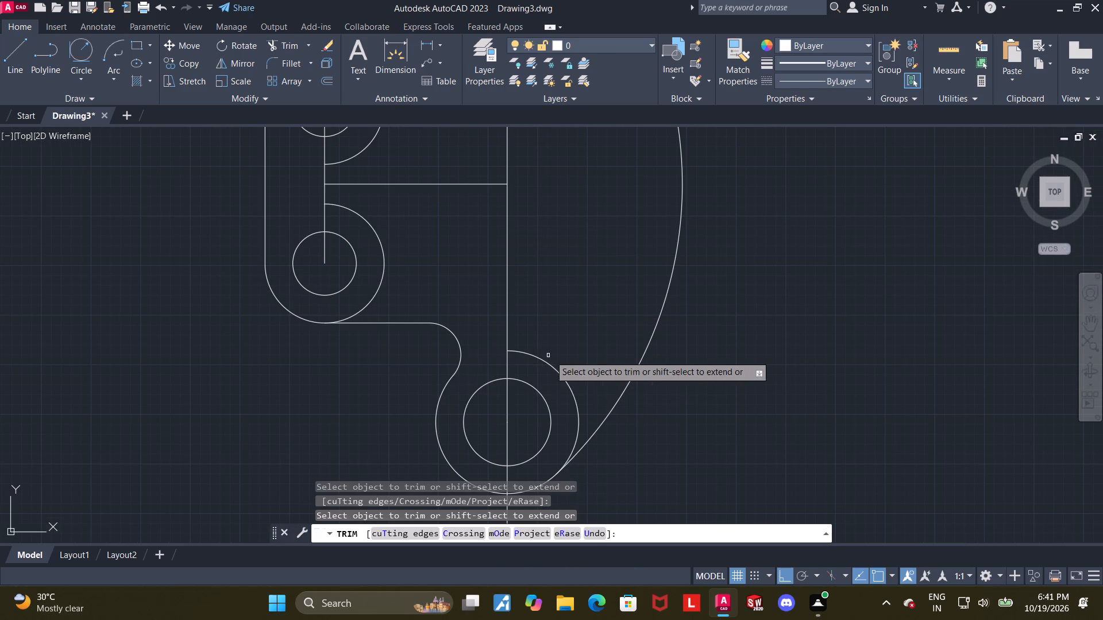
{"action": "left_click", "coordinate": [553, 366]}
{"action": "scroll", "coordinate": [554, 366], "scroll_direction": "down", "scroll_amount": 2}
{"action": "middle_click_drag", "start_coordinate": [648, 361], "coordinate": [649, 396]}
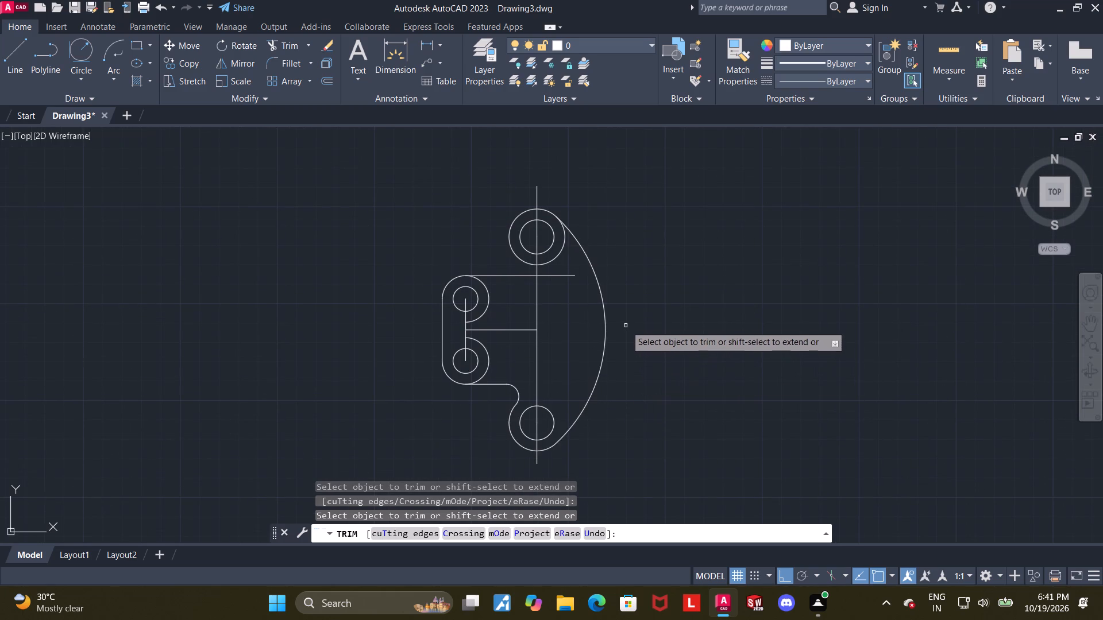
{"action": "middle_click_drag", "start_coordinate": [624, 322], "coordinate": [624, 382]}
{"action": "scroll", "coordinate": [543, 312], "scroll_direction": "up", "scroll_amount": 1}
{"action": "key", "text": "Escape"}
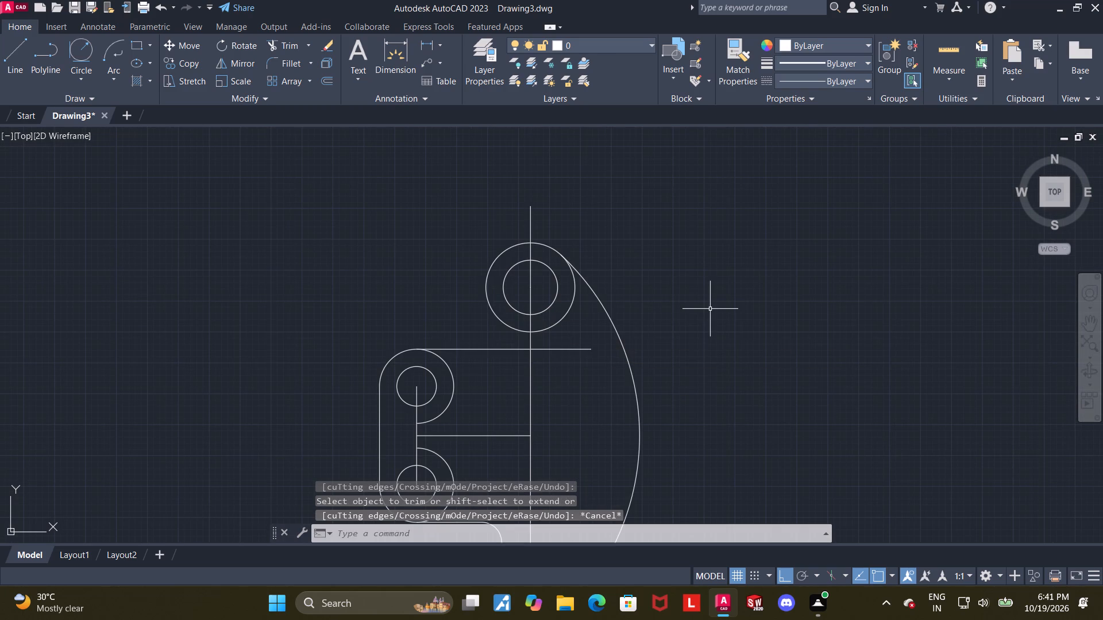
Fillet the upper horizontal line and the top pair's outer circle with radius 8.
{"action": "key", "text": "f"}
{"action": "key", "text": "Return"}
{"action": "key", "text": "r"}
{"action": "key", "text": "Return"}
{"action": "key", "text": "8"}
{"action": "key", "text": "Return"}
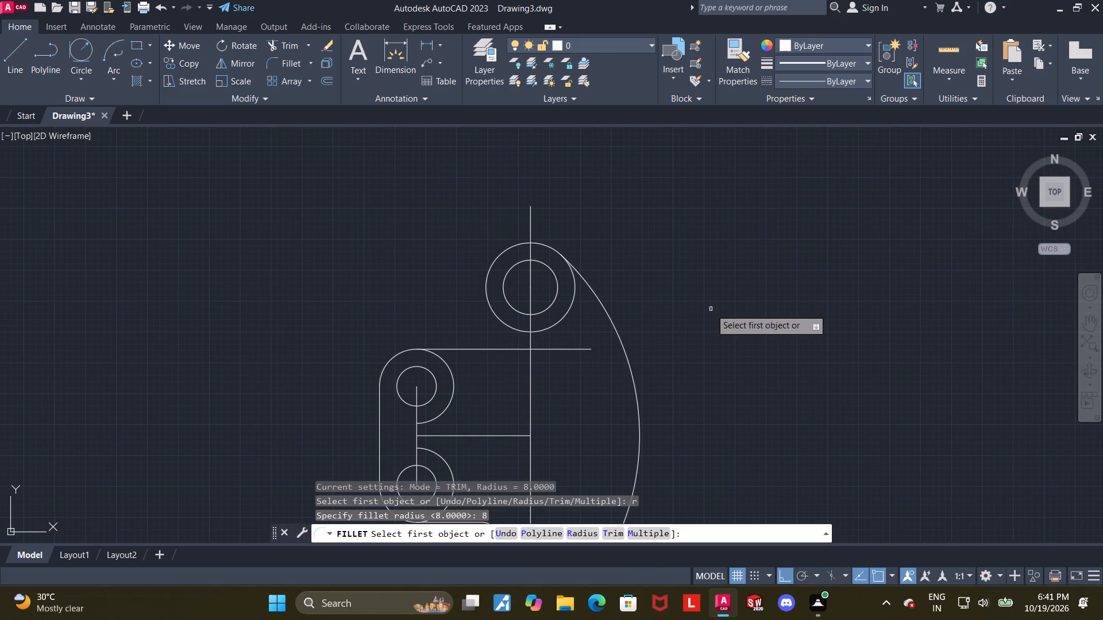
{"action": "left_click", "coordinate": [489, 349]}
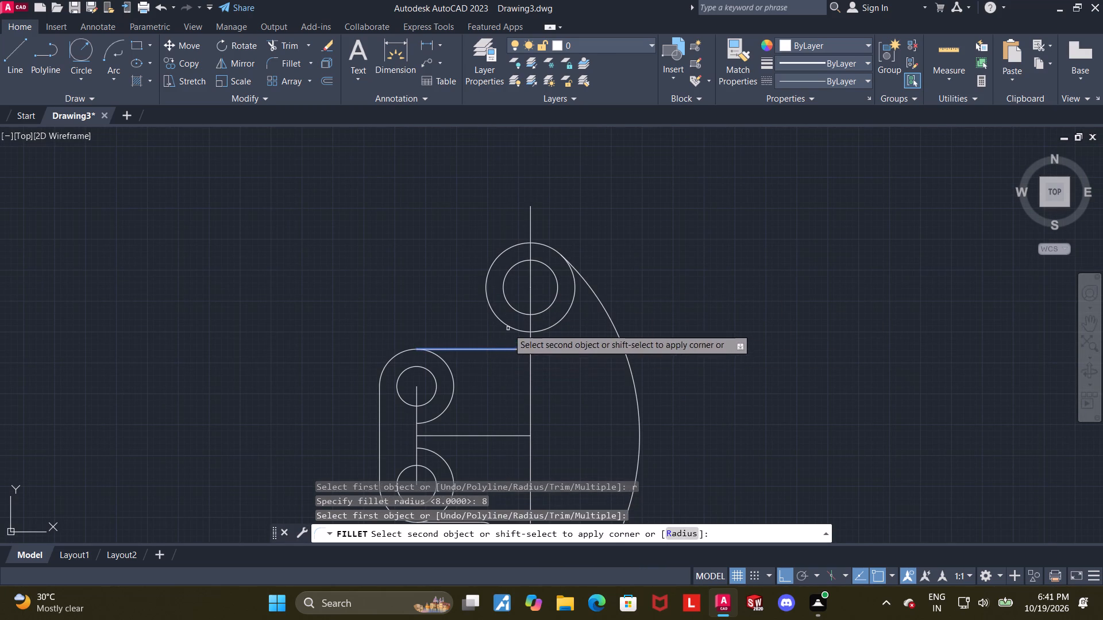
{"action": "left_click", "coordinate": [508, 328]}
{"action": "key", "text": "Escape"}
Trim away the part of the top pair's outer circle between the fillet and the radius 100 arc, inside the outline.
{"action": "scroll", "coordinate": [687, 340], "scroll_direction": "down", "scroll_amount": 2}
{"action": "middle_click_drag", "start_coordinate": [688, 350], "coordinate": [616, 307]}
{"action": "scroll", "coordinate": [608, 277], "scroll_direction": "up", "scroll_amount": 1}
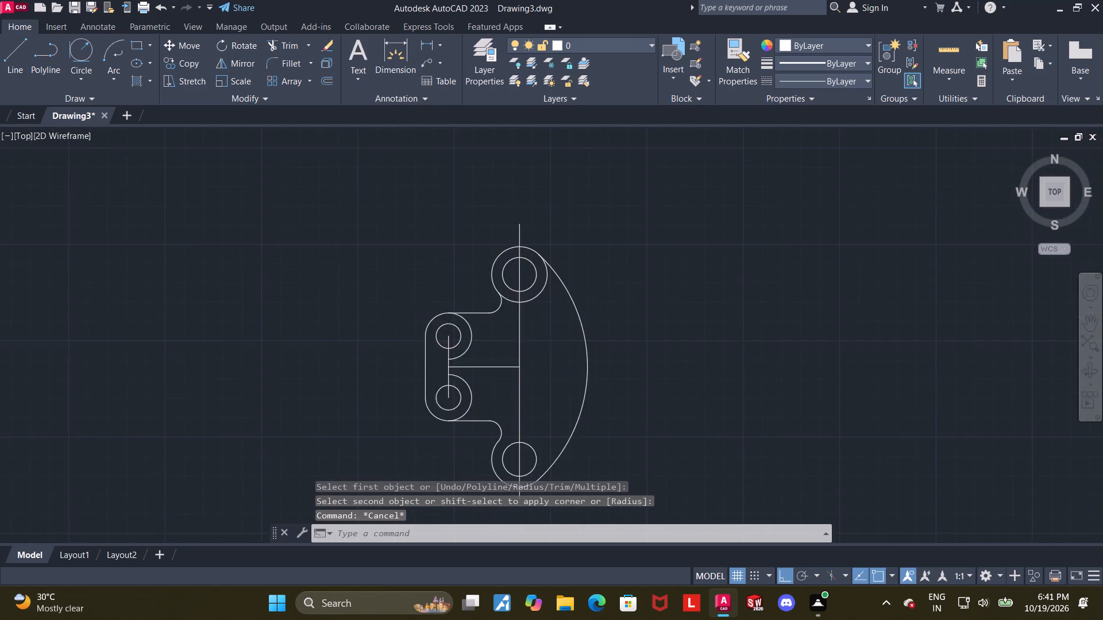
{"action": "scroll", "coordinate": [595, 267], "scroll_direction": "up", "scroll_amount": 1}
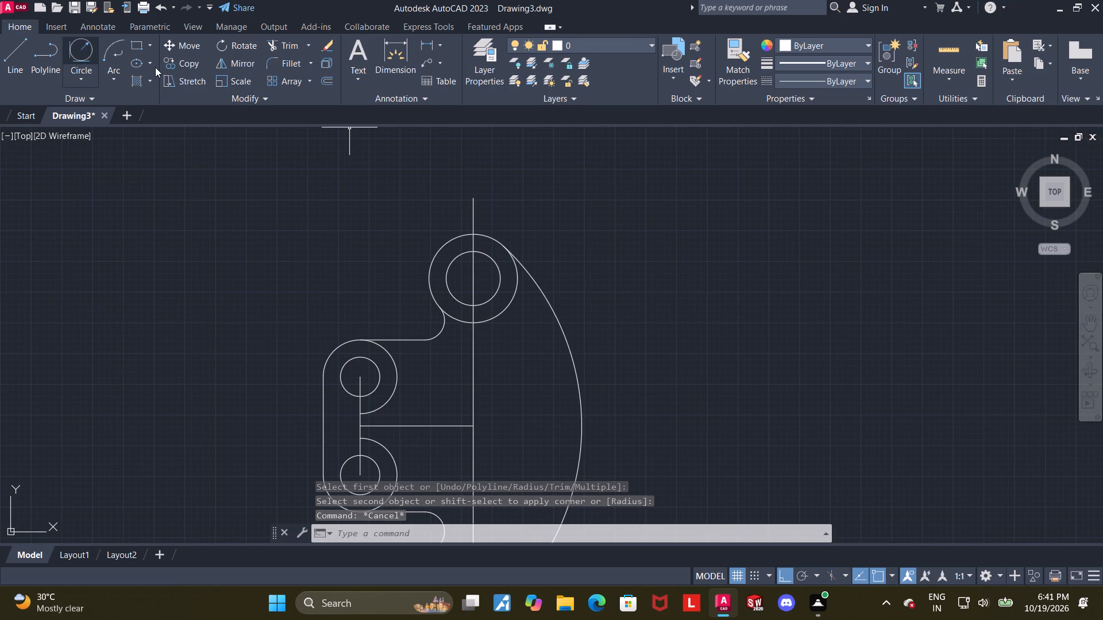
{"action": "left_click", "coordinate": [288, 43]}
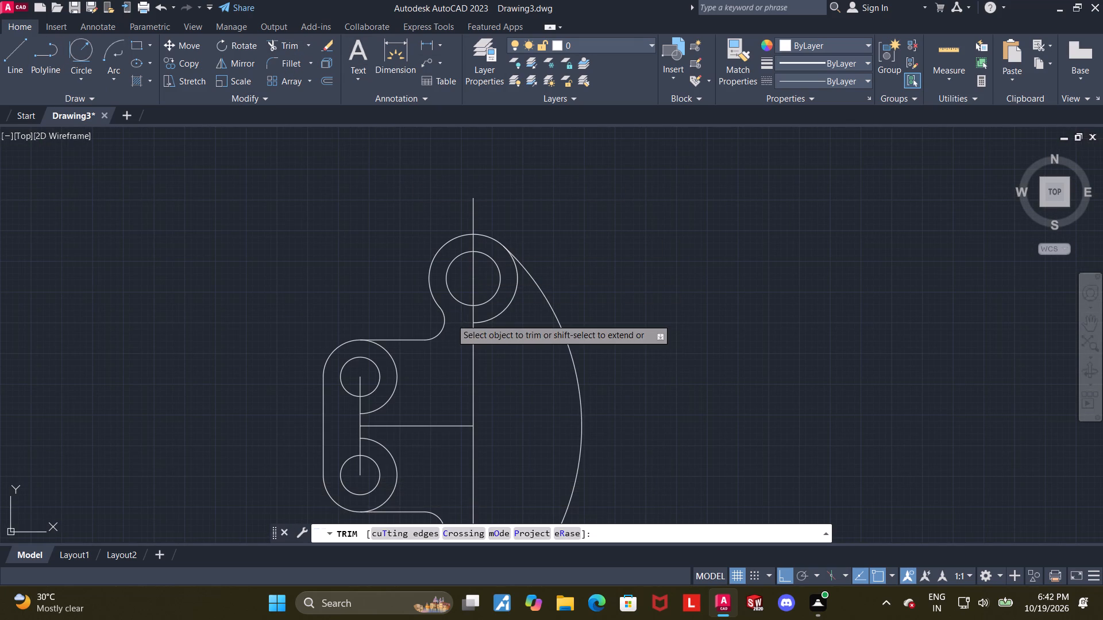
{"action": "left_click", "coordinate": [451, 319]}
{"action": "left_click", "coordinate": [503, 314]}
{"action": "scroll", "coordinate": [519, 322], "scroll_direction": "down", "scroll_amount": 2}
{"action": "middle_click_drag", "start_coordinate": [600, 371], "coordinate": [597, 362]}
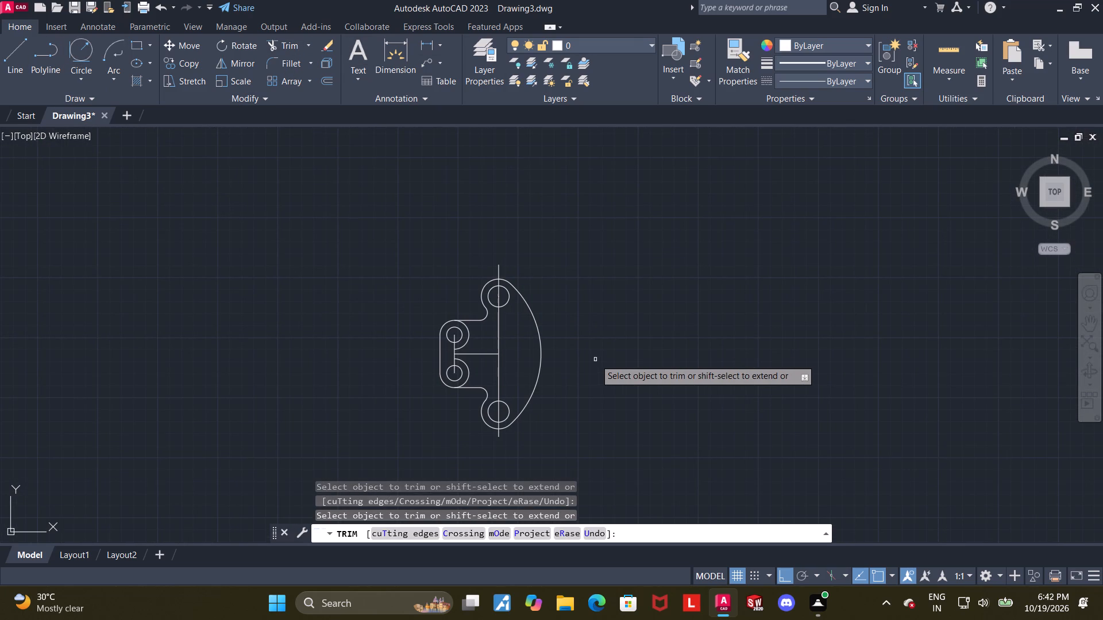
{"action": "scroll", "coordinate": [539, 344], "scroll_direction": "up", "scroll_amount": 2}
{"action": "key", "text": "Escape"}
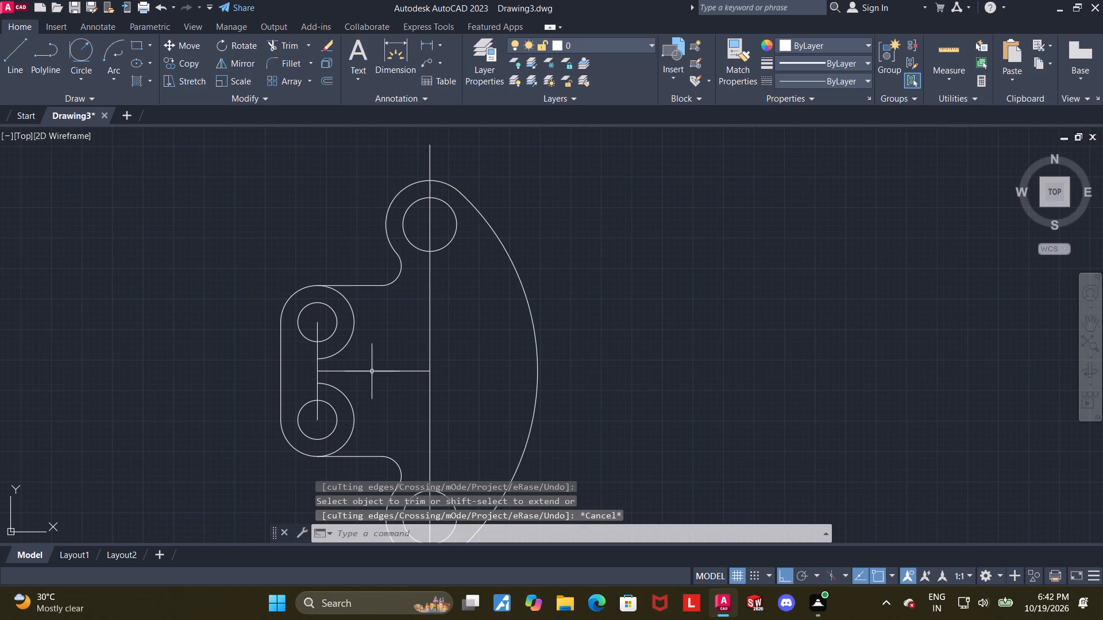
Draw a horizontal line about 22 long leftward from the midpoint between the two side circles, past the left vertical edge.
{"action": "middle_click_drag", "start_coordinate": [390, 343], "coordinate": [415, 304]}
{"action": "key", "text": "Escape"}
{"action": "scroll", "coordinate": [387, 326], "scroll_direction": "up", "scroll_amount": 1}
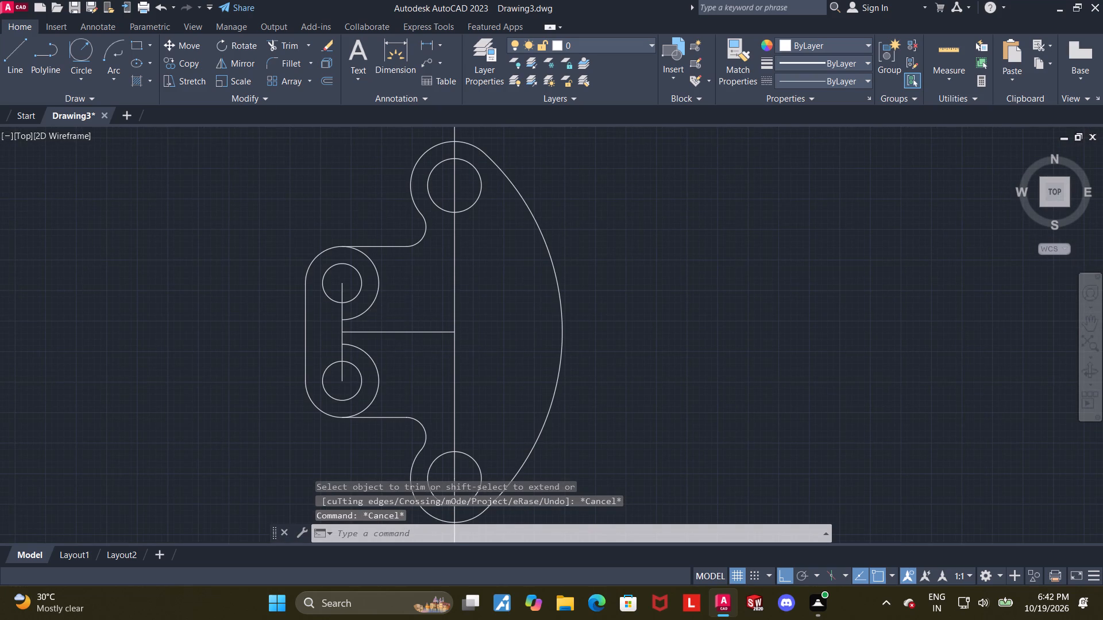
{"action": "left_click", "coordinate": [5, 59]}
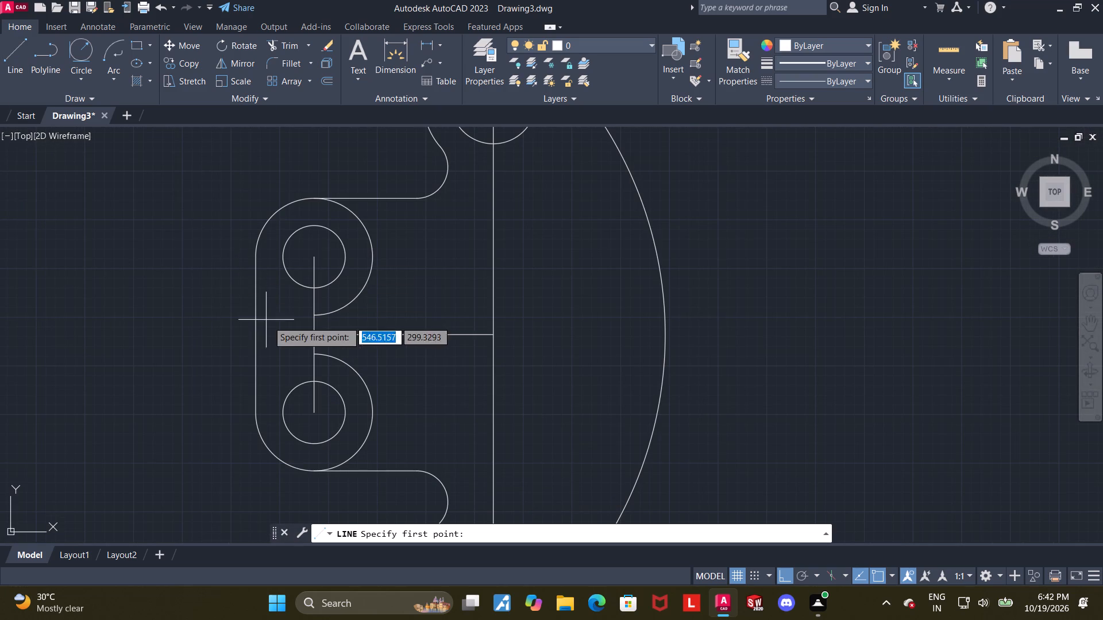
{"action": "left_click", "coordinate": [314, 331]}
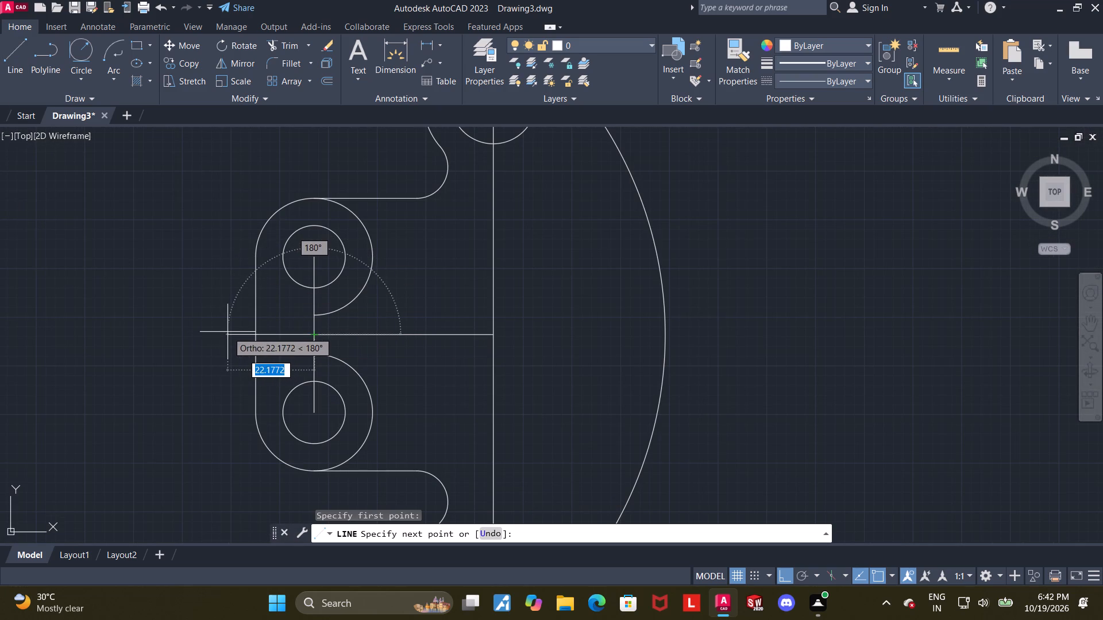
{"action": "left_click", "coordinate": [229, 332]}
{"action": "key", "text": "Escape"}
{"action": "key", "text": "Escape"}
Draw a horizontal line rightward from the vertical centre line's midpoint, ending just short of the radius 100 arc.
{"action": "left_click", "coordinate": [12, 49]}
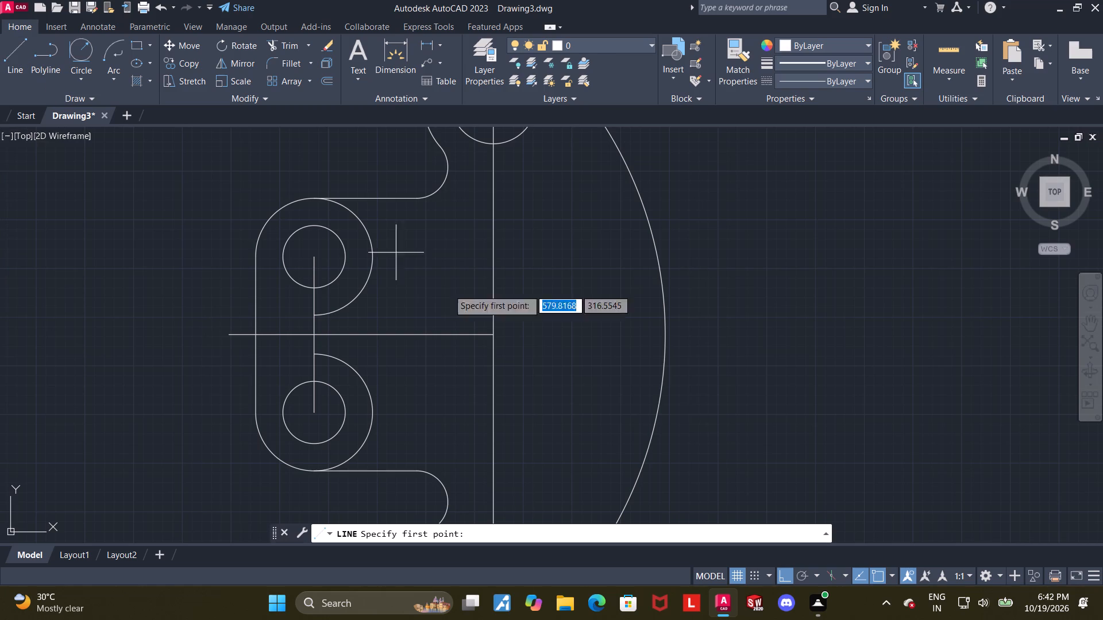
{"action": "left_click", "coordinate": [493, 335]}
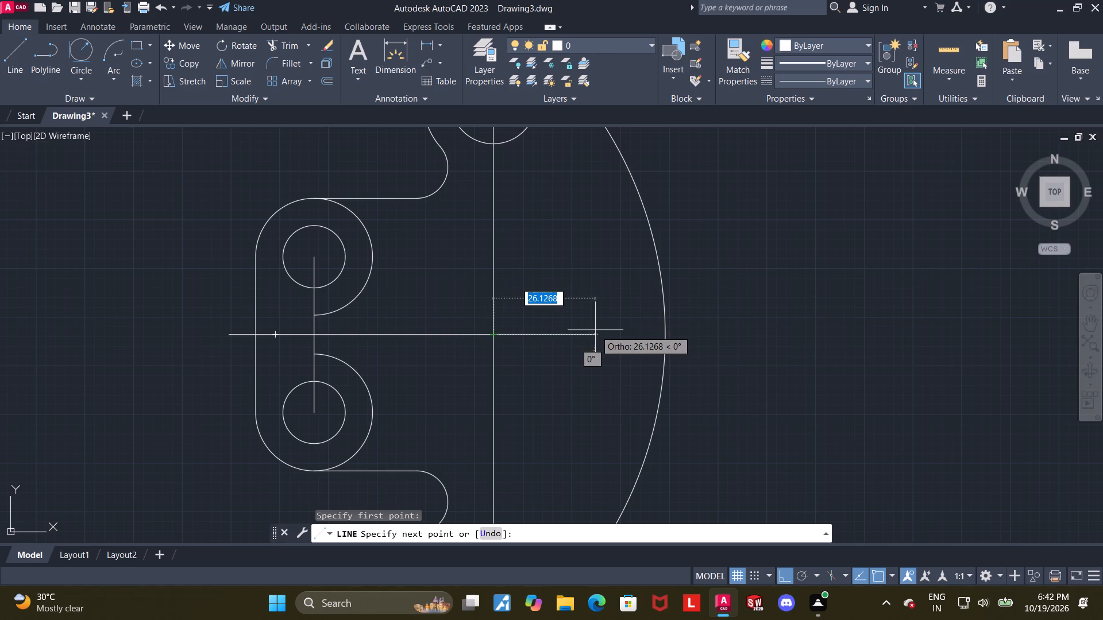
{"action": "left_click", "coordinate": [638, 332]}
{"action": "key", "text": "Escape"}
{"action": "key", "text": "Escape"}
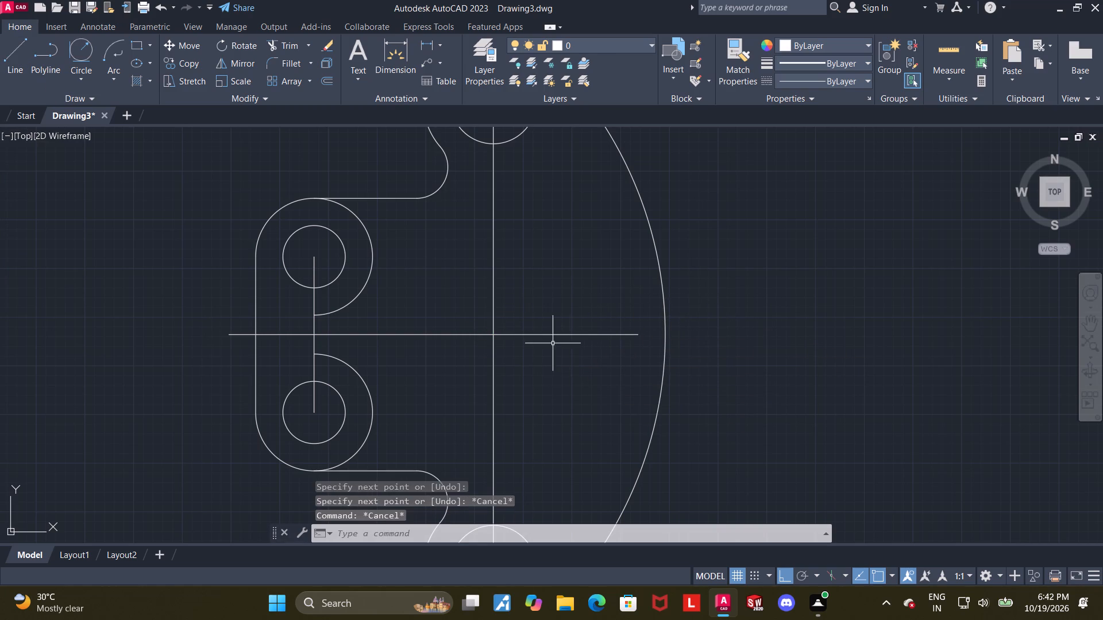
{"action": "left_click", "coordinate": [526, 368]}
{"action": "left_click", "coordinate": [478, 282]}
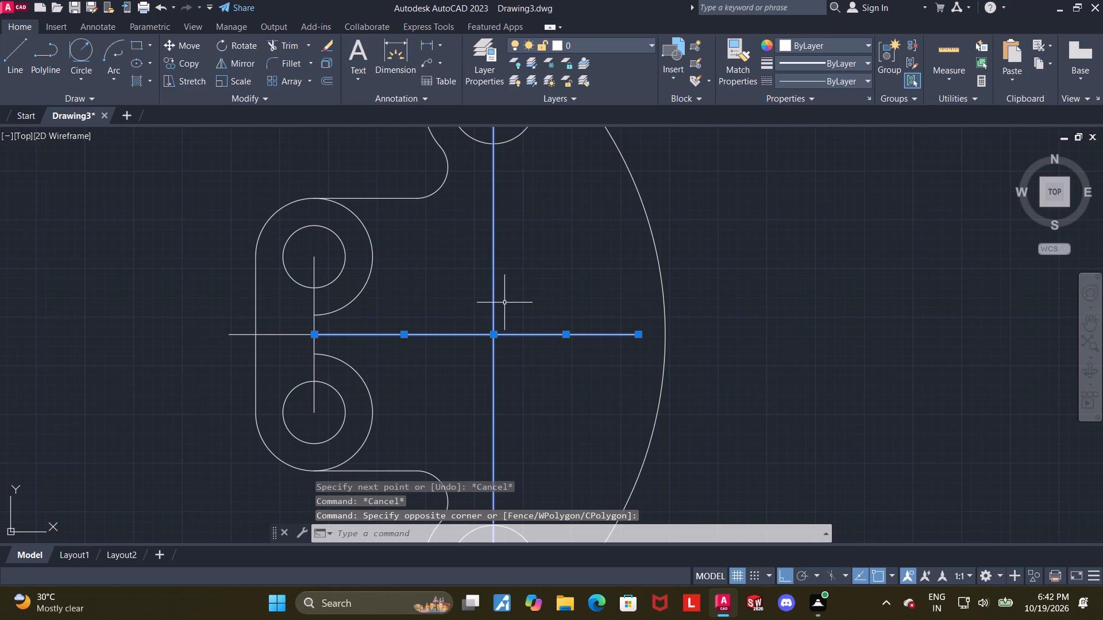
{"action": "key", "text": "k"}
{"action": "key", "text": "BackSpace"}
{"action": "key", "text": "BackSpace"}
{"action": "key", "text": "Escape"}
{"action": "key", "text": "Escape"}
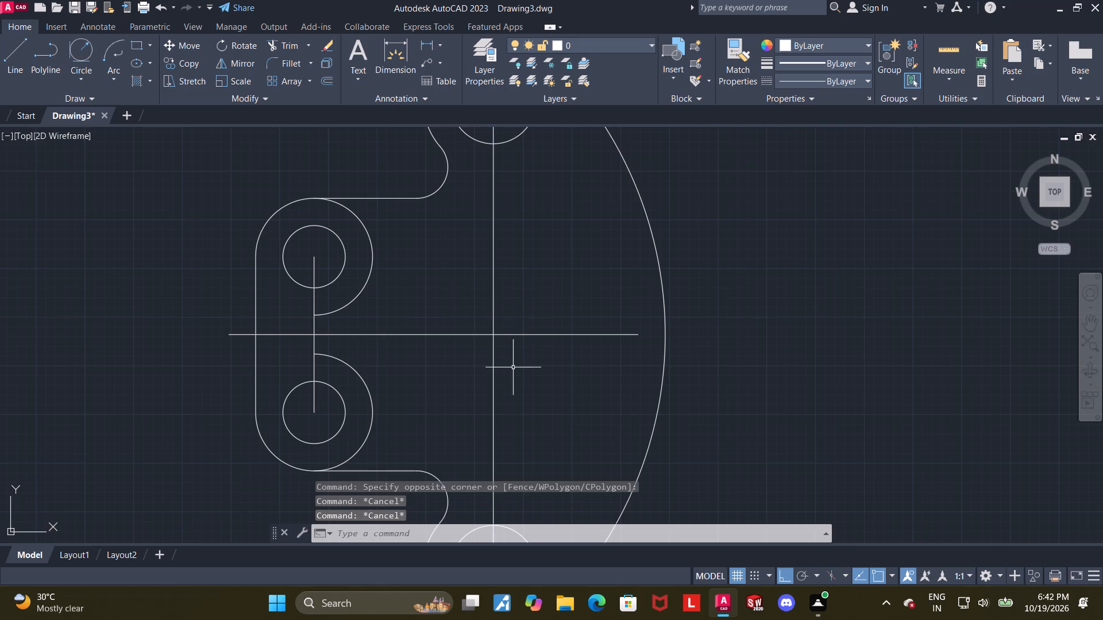
Join the two horizontal centre line segments that meet at the main vertical centre line.
{"action": "left_click", "coordinate": [513, 367]}
{"action": "left_click", "coordinate": [391, 266]}
{"action": "key", "text": "j"}
{"action": "key", "text": "Return"}
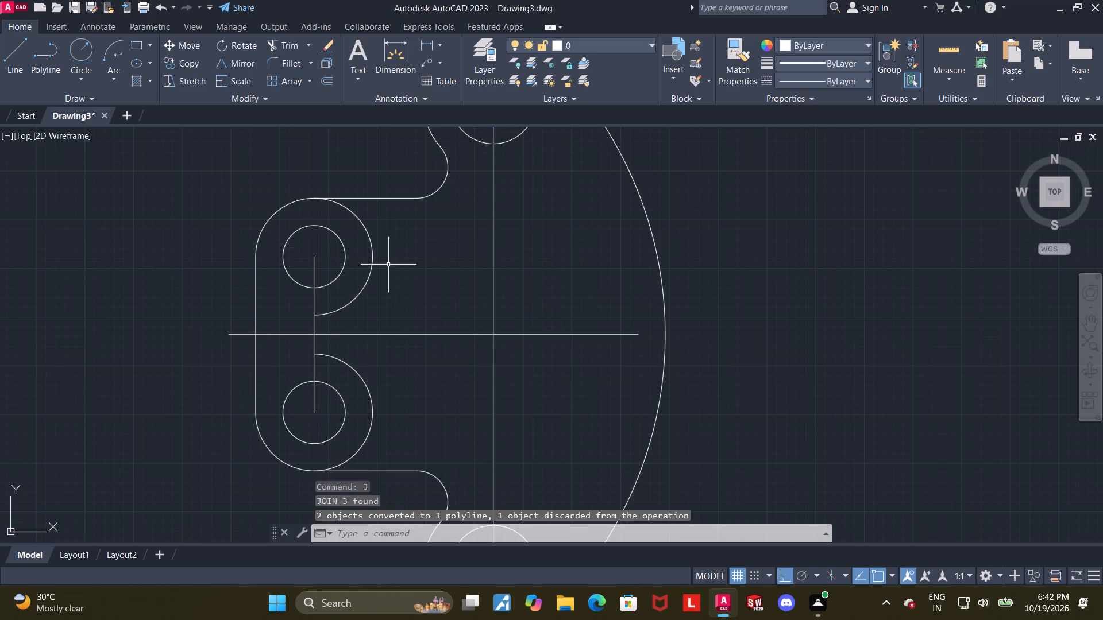
Join the left extension to the horizontal centre line, along with the two halves of the side circles' vertical centre line.
{"action": "left_click", "coordinate": [313, 327]}
{"action": "left_click", "coordinate": [313, 348]}
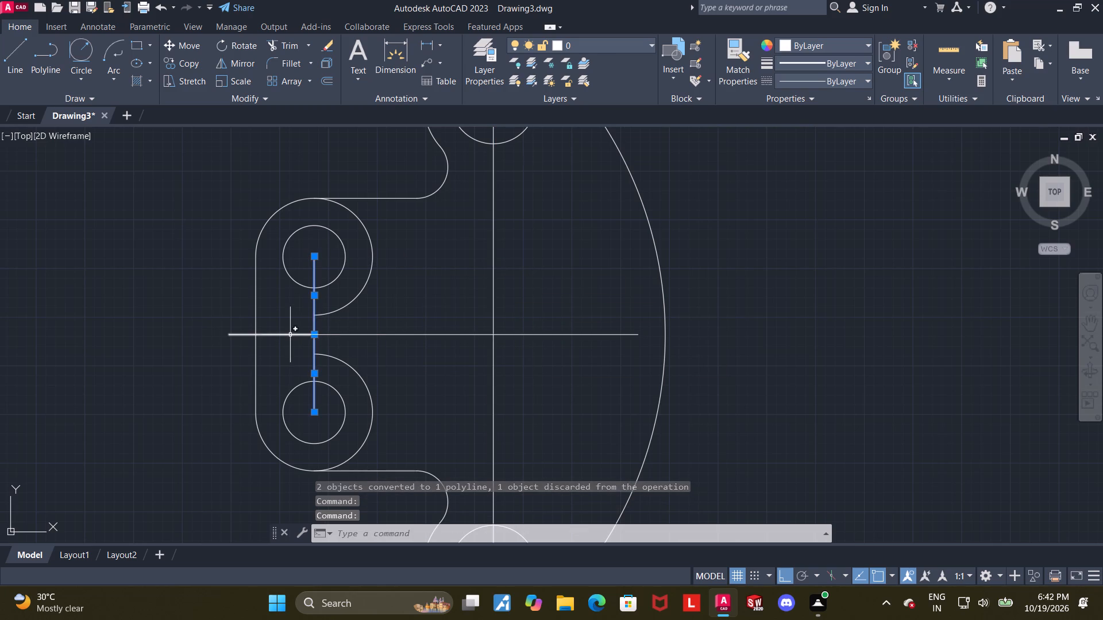
{"action": "left_click", "coordinate": [290, 334]}
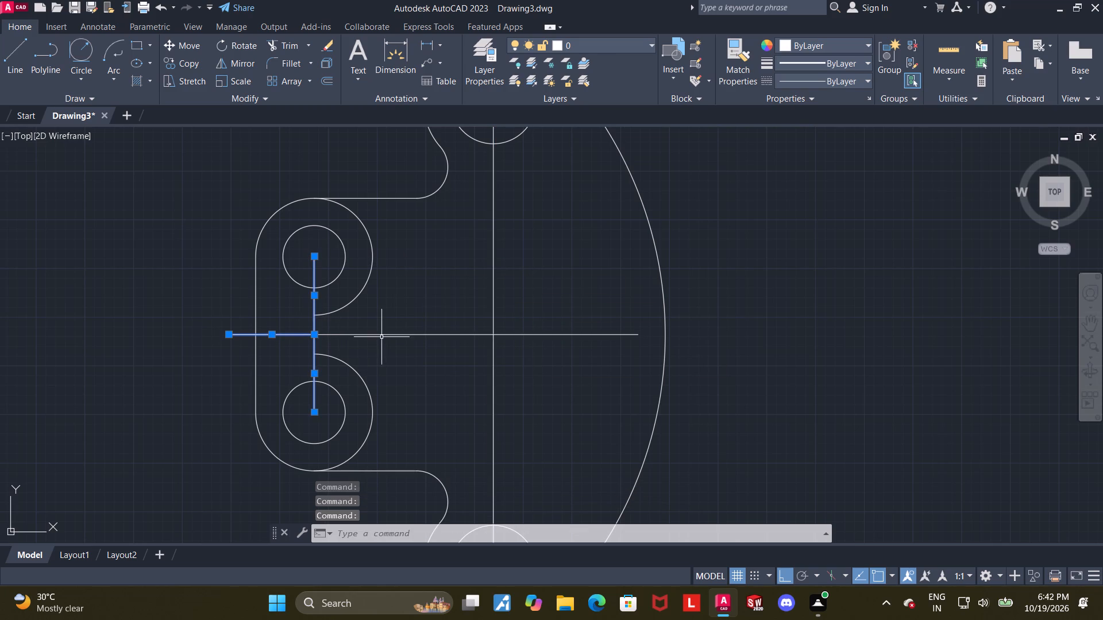
{"action": "left_click", "coordinate": [380, 335]}
{"action": "key", "text": "j"}
{"action": "key", "text": "Return"}
{"action": "key", "text": "Escape"}
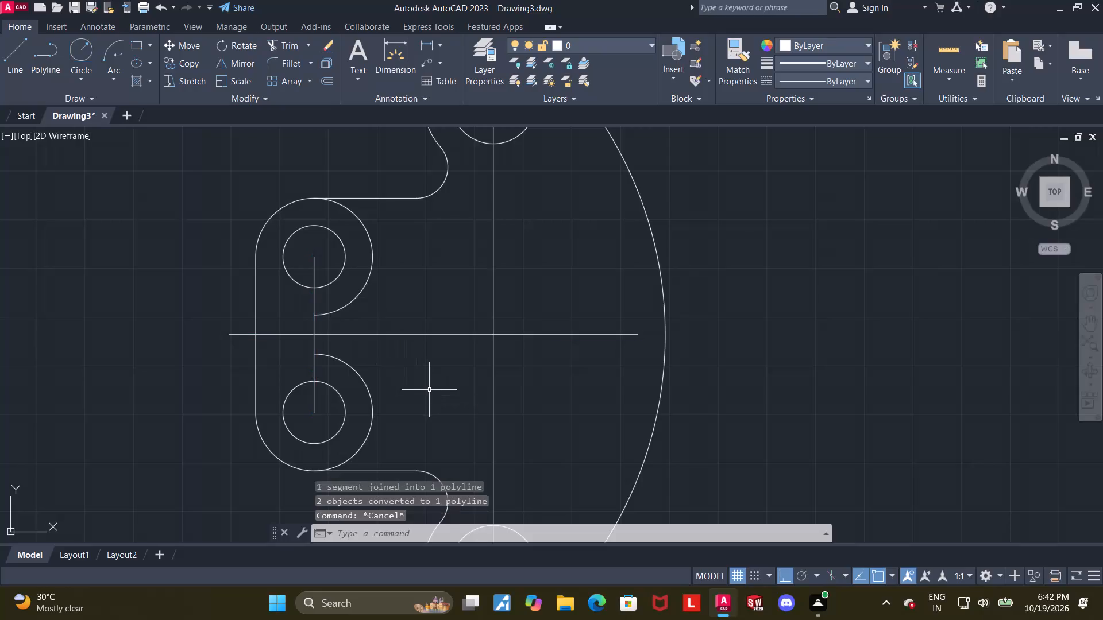
Join the three segments of the main vertical centre line into one line.
{"action": "scroll", "coordinate": [435, 394], "scroll_direction": "down", "scroll_amount": 1}
{"action": "left_click", "coordinate": [471, 200]}
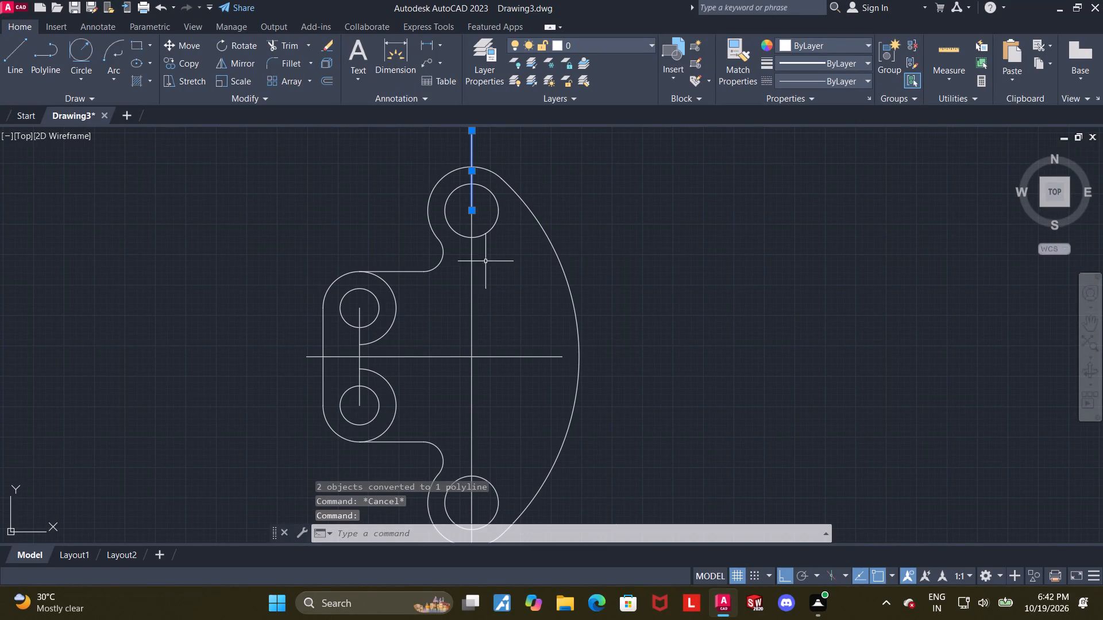
{"action": "left_click", "coordinate": [472, 257]}
{"action": "scroll", "coordinate": [483, 318], "scroll_direction": "down", "scroll_amount": 1}
{"action": "scroll", "coordinate": [480, 427], "scroll_direction": "up", "scroll_amount": 1}
{"action": "left_click", "coordinate": [471, 456]}
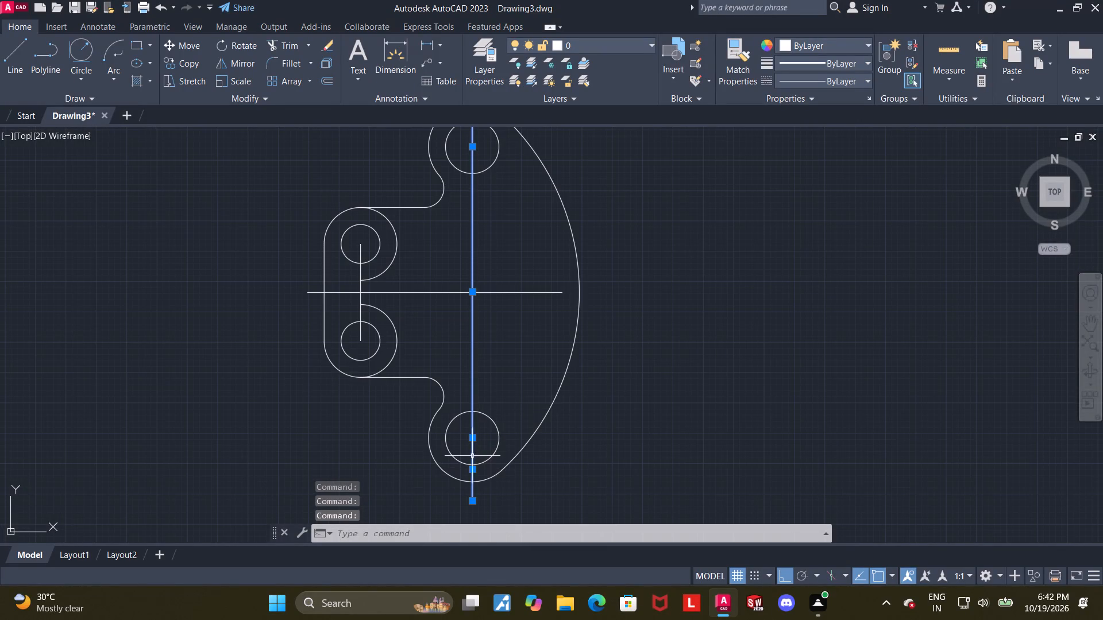
{"action": "key", "text": "j"}
{"action": "key", "text": "Return"}
Select the centre lines and load the ACAD_ISO04W100 ISO long-dash dot linetype into the drawing.
{"action": "middle_click_drag", "start_coordinate": [425, 326], "coordinate": [428, 359]}
{"action": "left_click_drag", "start_coordinate": [506, 368], "coordinate": [497, 346]}
{"action": "left_click", "coordinate": [468, 308]}
{"action": "scroll", "coordinate": [367, 327], "scroll_direction": "up", "scroll_amount": 2}
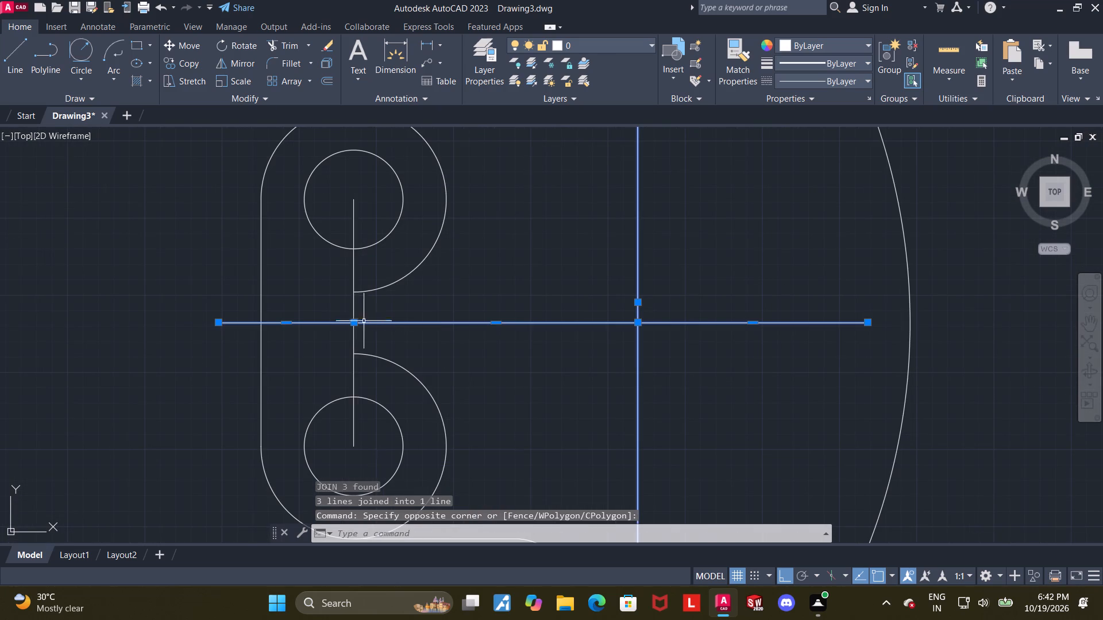
{"action": "left_click", "coordinate": [353, 309]}
{"action": "left_click", "coordinate": [806, 80]}
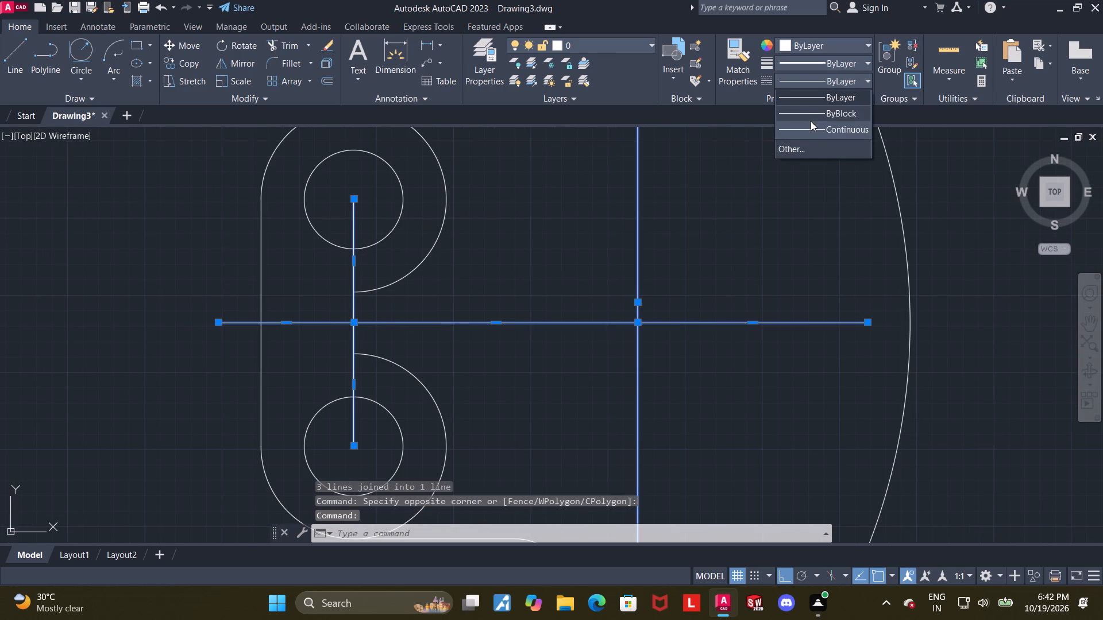
{"action": "left_click", "coordinate": [812, 146]}
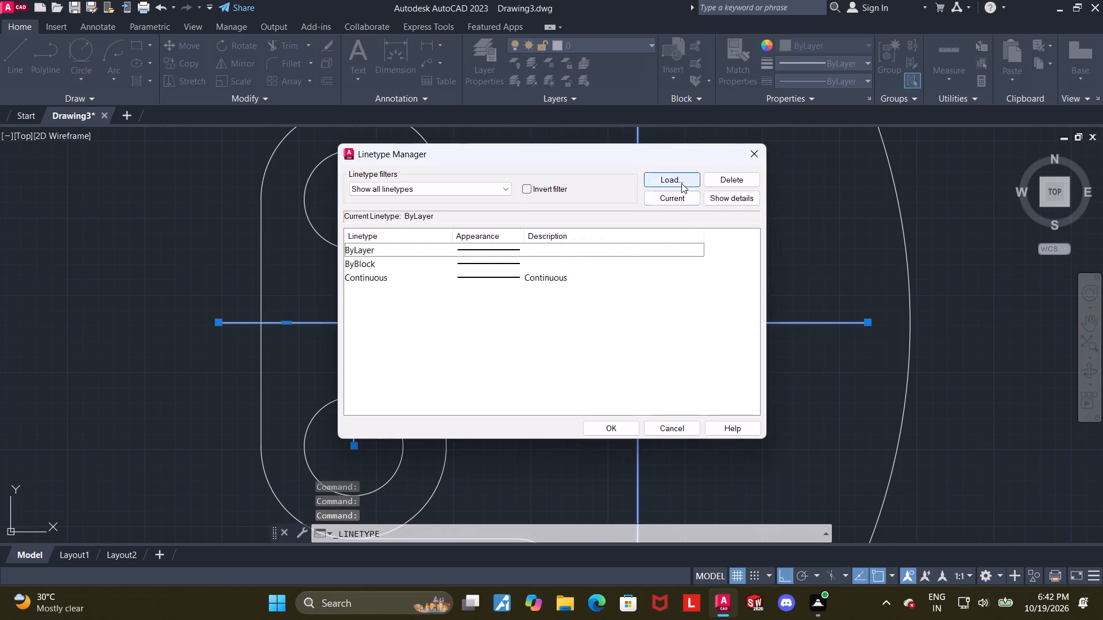
{"action": "left_click", "coordinate": [681, 183]}
{"action": "double_click", "coordinate": [631, 300]}
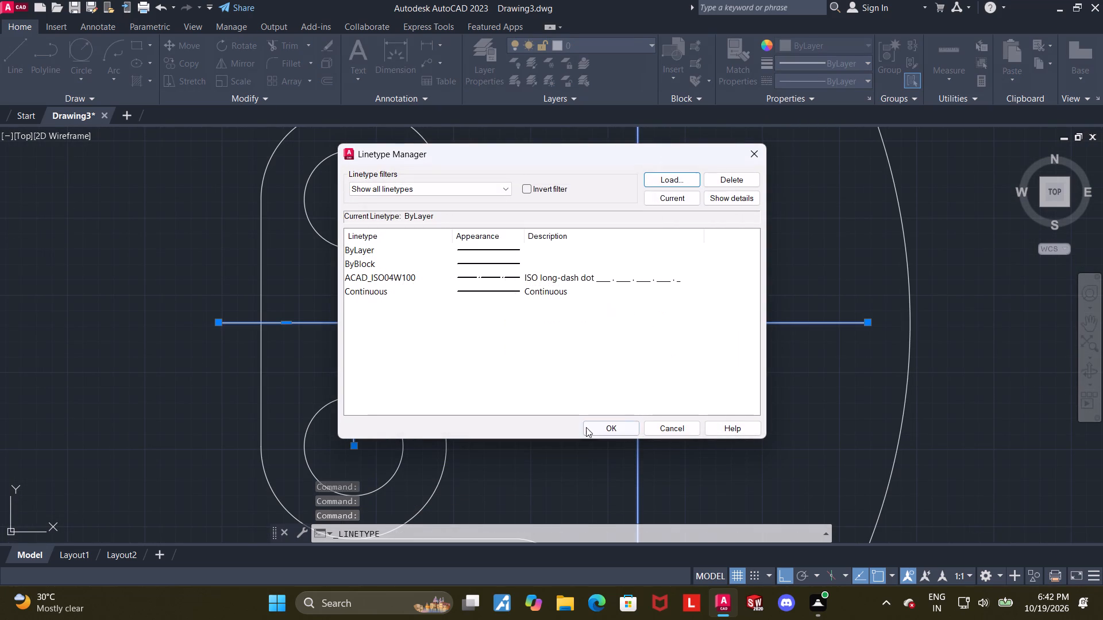
{"action": "left_click", "coordinate": [588, 426]}
Apply the ACAD_ISO04W100 linetype and cyan colour to the horizontal, main vertical and side circles' vertical centre lines.
{"action": "left_click", "coordinate": [680, 391]}
{"action": "left_click", "coordinate": [626, 288]}
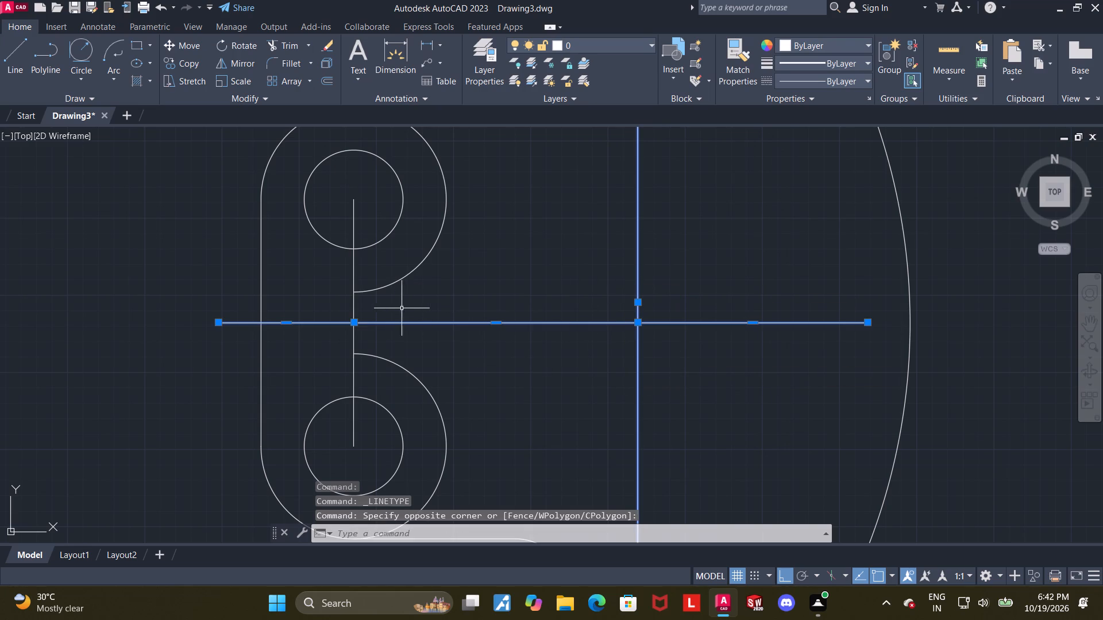
{"action": "left_click", "coordinate": [354, 306]}
{"action": "left_click", "coordinate": [811, 80]}
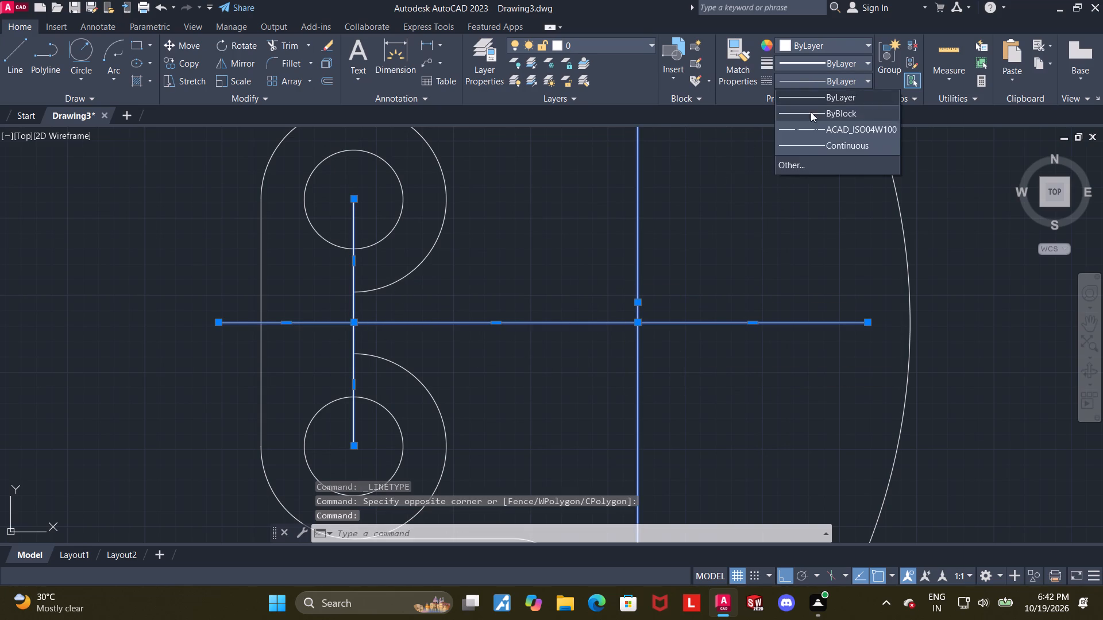
{"action": "left_click", "coordinate": [815, 128]}
{"action": "left_click", "coordinate": [819, 44]}
{"action": "left_click", "coordinate": [829, 187]}
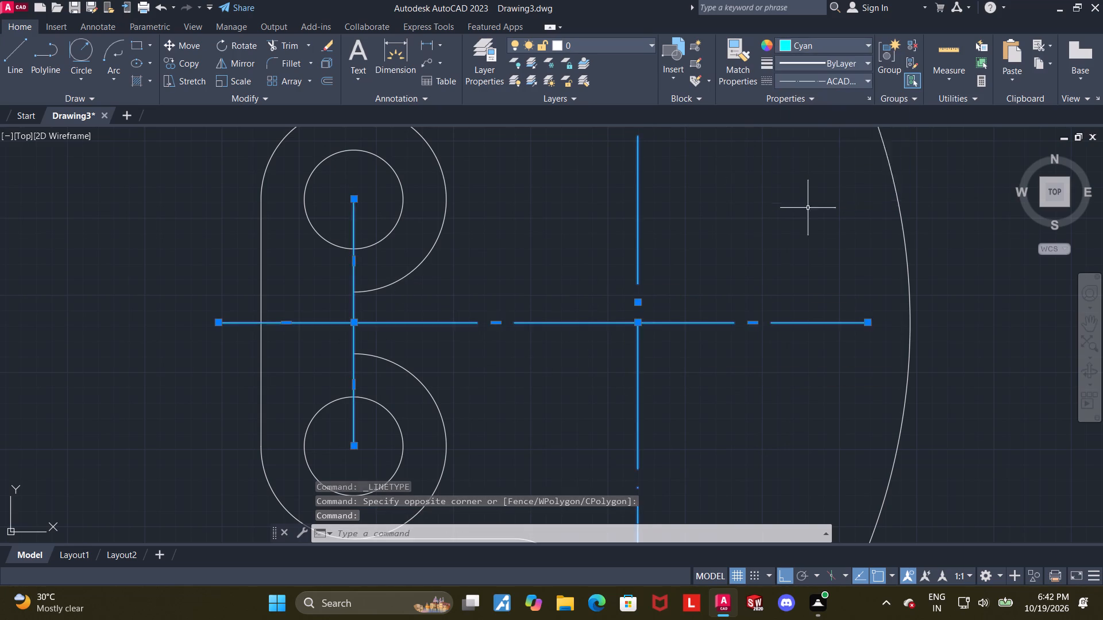
{"action": "scroll", "coordinate": [780, 221], "scroll_direction": "down", "scroll_amount": 2}
{"action": "key", "text": "Escape"}
Trim away the inner arcs of the two larger circles around the side circles, leaving only the rounded outline corners.
{"action": "middle_click_drag", "start_coordinate": [747, 261], "coordinate": [633, 332]}
{"action": "scroll", "coordinate": [574, 321], "scroll_direction": "up", "scroll_amount": 1}
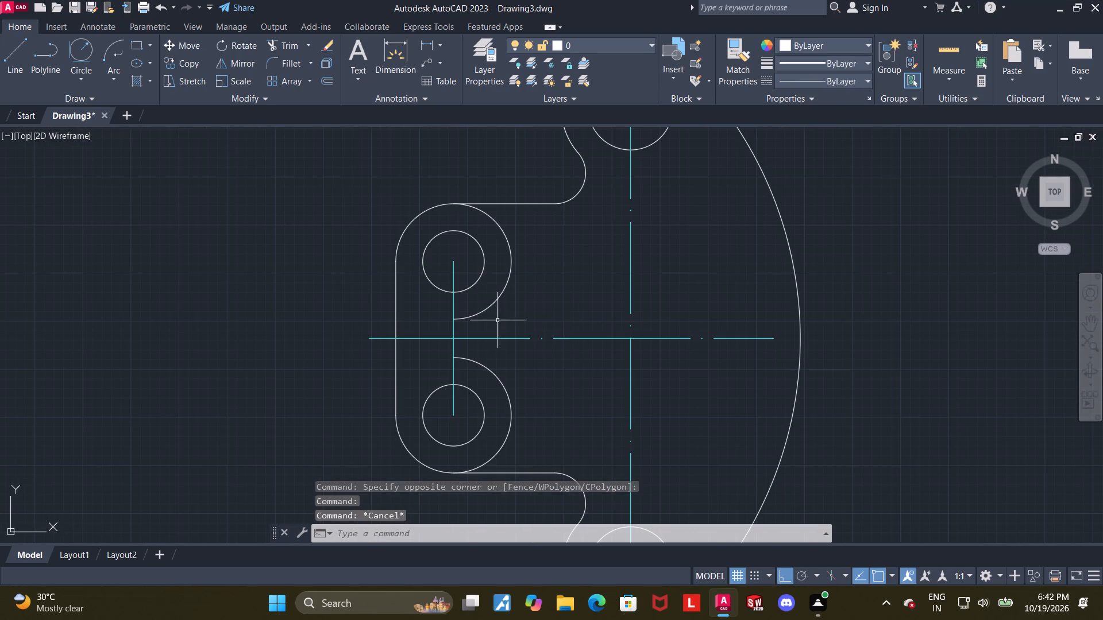
{"action": "middle_click_drag", "start_coordinate": [514, 327], "coordinate": [499, 316]}
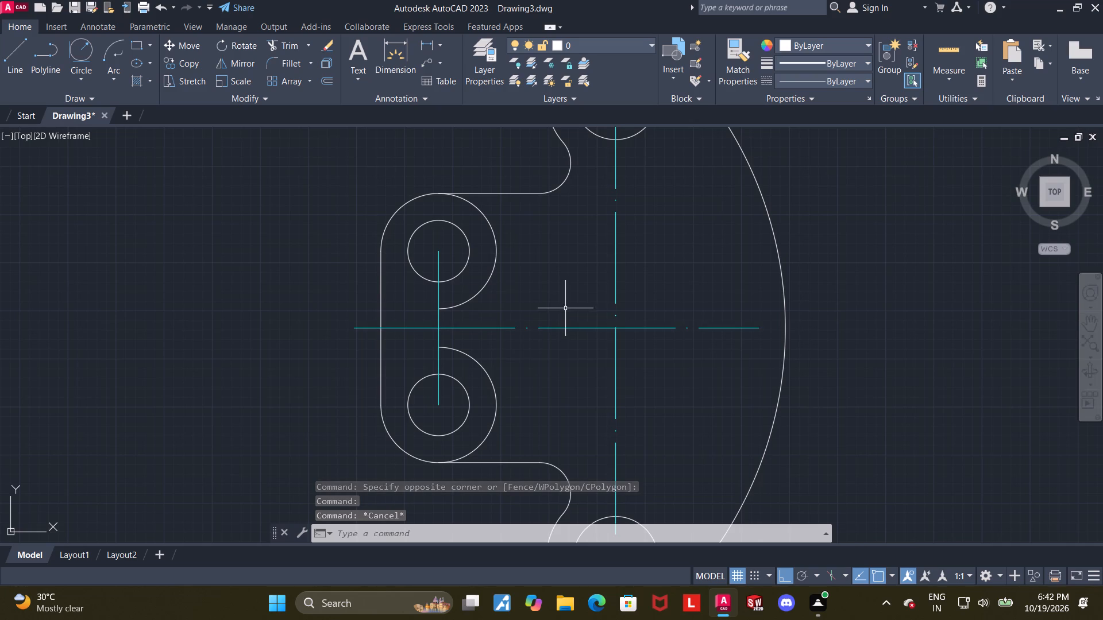
{"action": "middle_click", "coordinate": [560, 308]}
{"action": "left_click", "coordinate": [280, 47]}
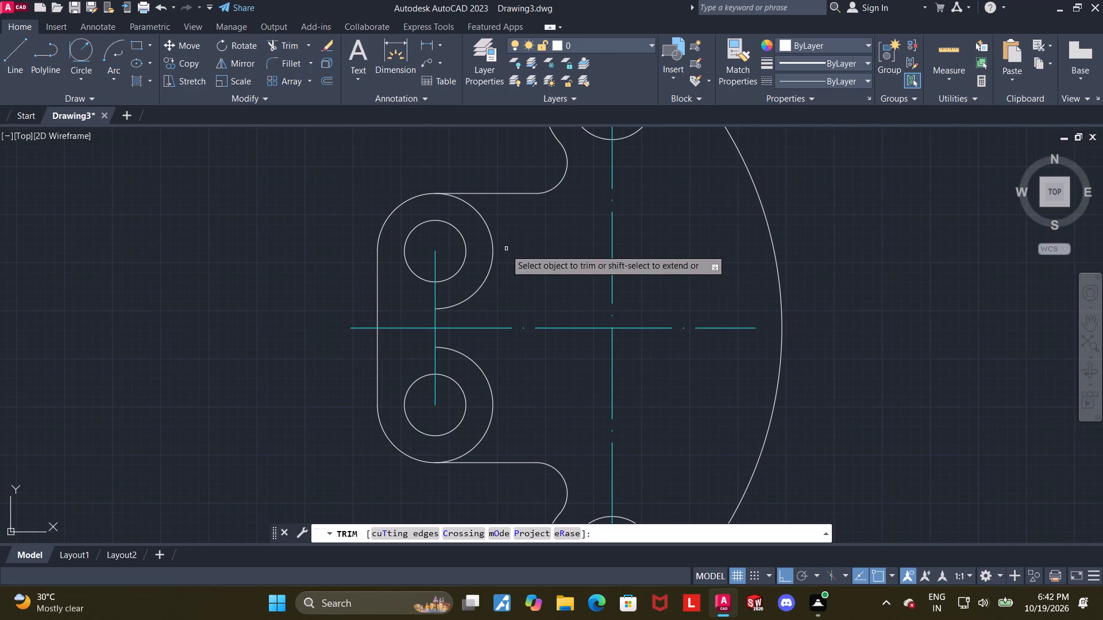
{"action": "left_click", "coordinate": [491, 249]}
{"action": "left_click", "coordinate": [485, 373]}
{"action": "scroll", "coordinate": [492, 375], "scroll_direction": "down", "scroll_amount": 1}
{"action": "middle_click_drag", "start_coordinate": [519, 382], "coordinate": [511, 385]}
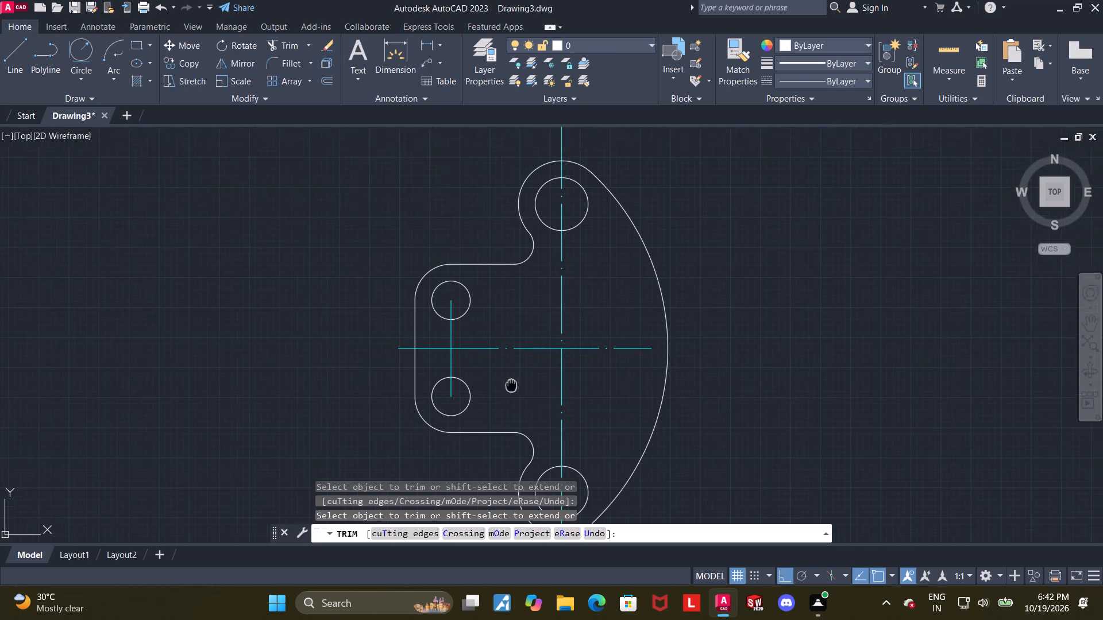
{"action": "middle_click_drag", "start_coordinate": [511, 385], "coordinate": [471, 386]}
{"action": "key", "text": "Escape"}
Draw a vertical line about 19 units long downward from the lower side circle's centre, past the outline's bottom edge.
{"action": "middle_click_drag", "start_coordinate": [487, 367], "coordinate": [475, 338]}
{"action": "scroll", "coordinate": [474, 371], "scroll_direction": "up", "scroll_amount": 1}
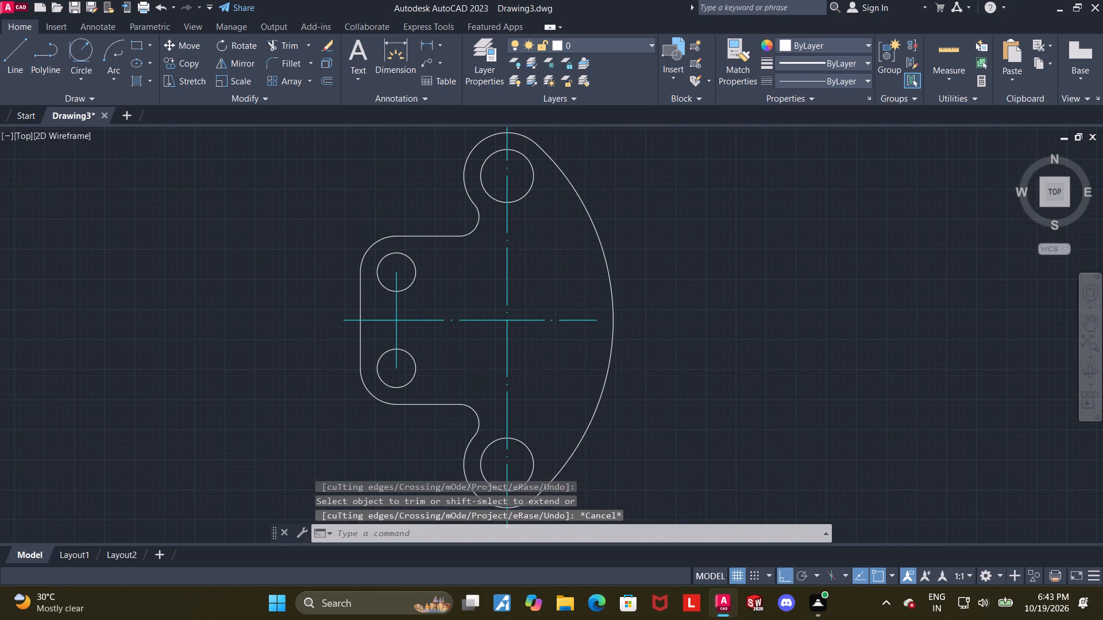
{"action": "left_click", "coordinate": [5, 62]}
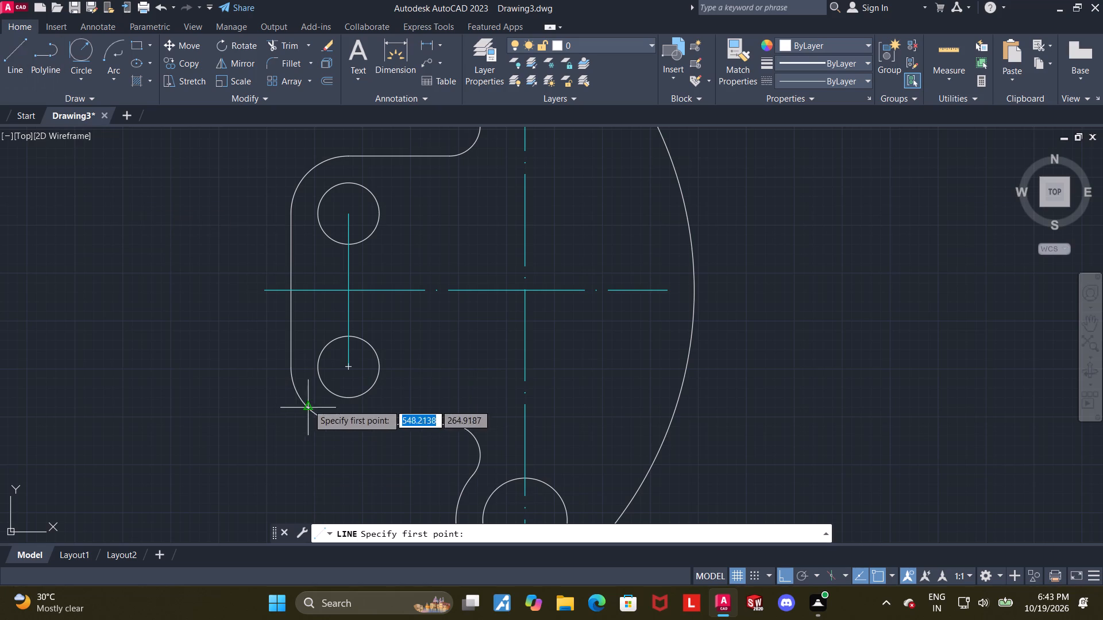
{"action": "left_click", "coordinate": [349, 369]}
{"action": "scroll", "coordinate": [353, 441], "scroll_direction": "up", "scroll_amount": 1}
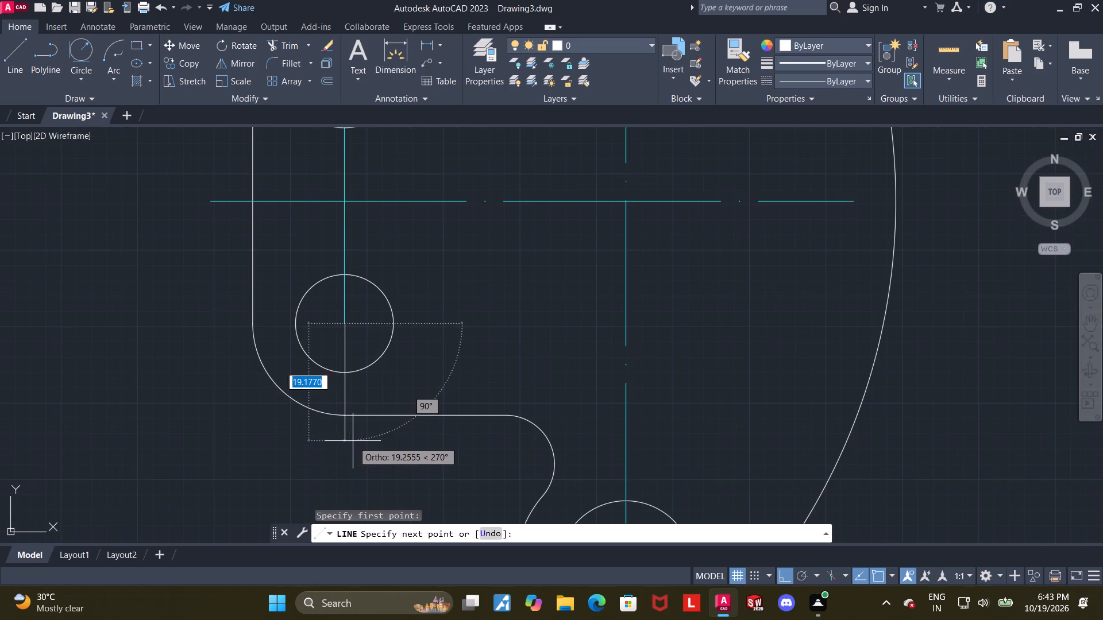
{"action": "left_click", "coordinate": [352, 438]}
{"action": "key", "text": "Escape"}
Draw a vertical line upward from the upper side circle's centre, ending beyond the outline's top edge.
{"action": "middle_click_drag", "start_coordinate": [452, 334], "coordinate": [444, 413]}
{"action": "scroll", "coordinate": [465, 296], "scroll_direction": "down", "scroll_amount": 1}
{"action": "middle_click_drag", "start_coordinate": [469, 299], "coordinate": [457, 372]}
{"action": "left_click", "coordinate": [10, 57]}
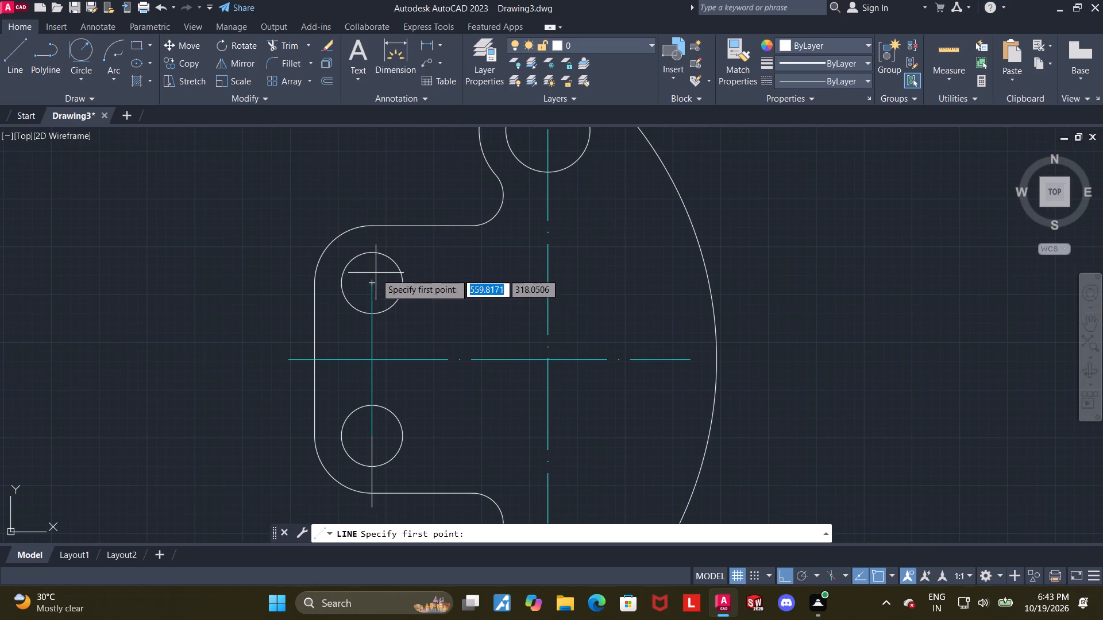
{"action": "left_click_drag", "start_coordinate": [374, 282], "coordinate": [375, 271]}
{"action": "left_click", "coordinate": [380, 190]}
{"action": "key", "text": "Escape"}
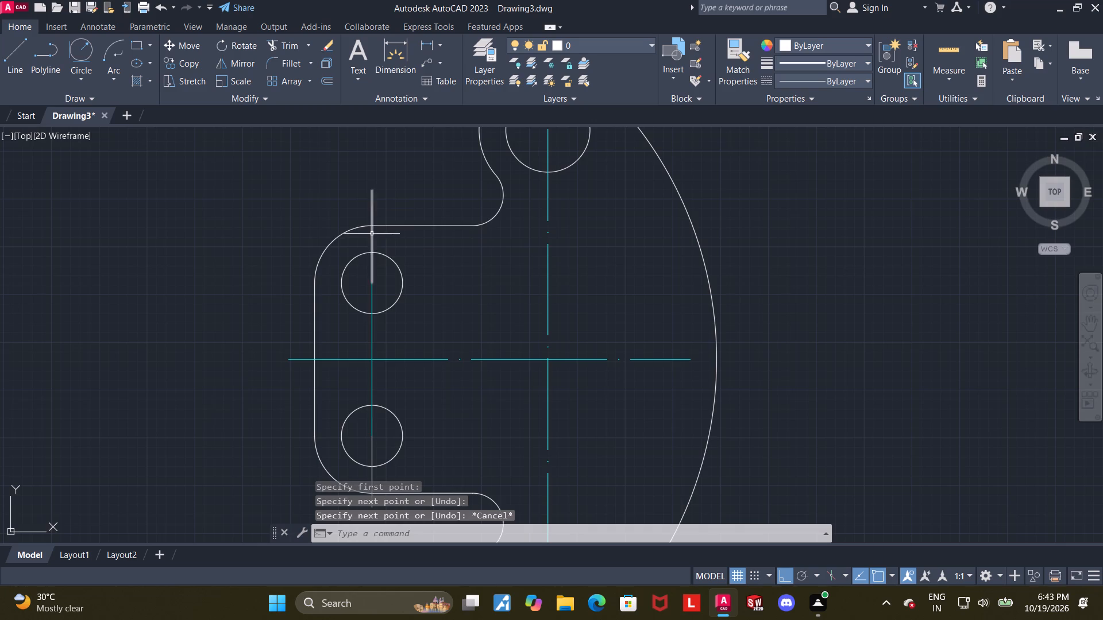
Join the upper and lower extensions with the side circles' vertical centre line into one object.
{"action": "left_click", "coordinate": [371, 234]}
{"action": "scroll", "coordinate": [389, 258], "scroll_direction": "down", "scroll_amount": 2}
{"action": "scroll", "coordinate": [388, 335], "scroll_direction": "up", "scroll_amount": 2}
{"action": "left_click", "coordinate": [371, 336]}
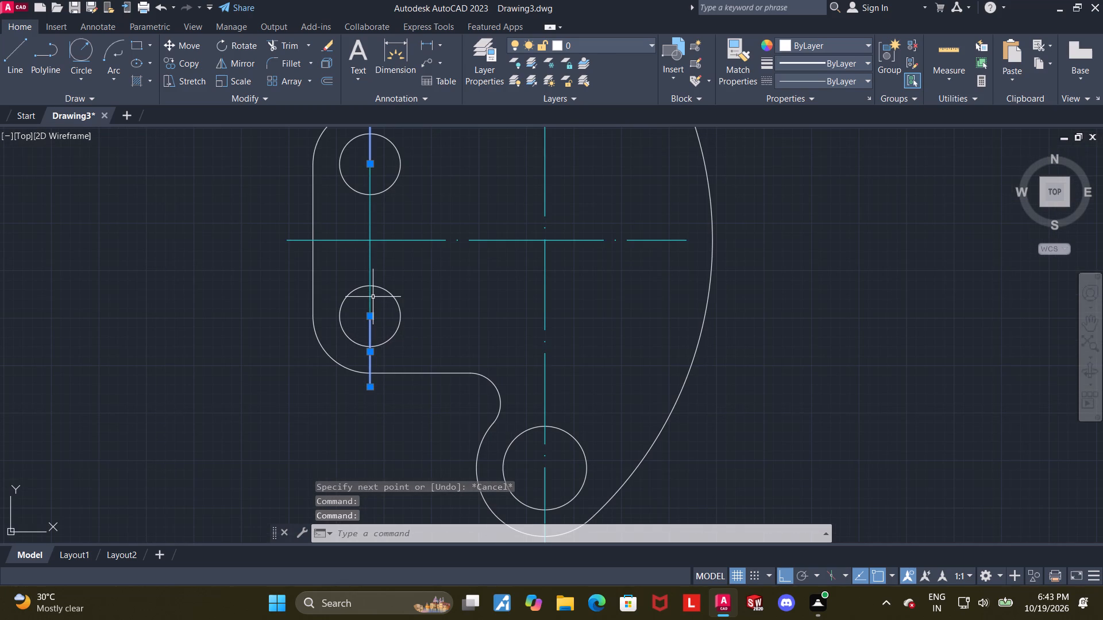
{"action": "left_click", "coordinate": [371, 296]}
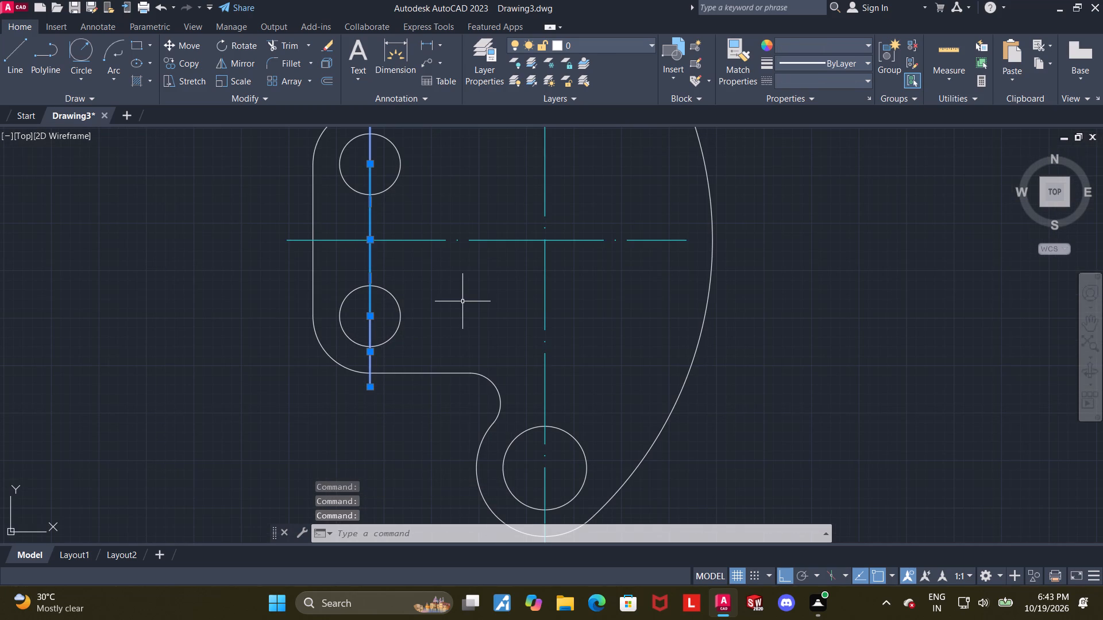
{"action": "key", "text": "j"}
{"action": "key", "text": "Return"}
{"action": "left_click", "coordinate": [369, 254]}
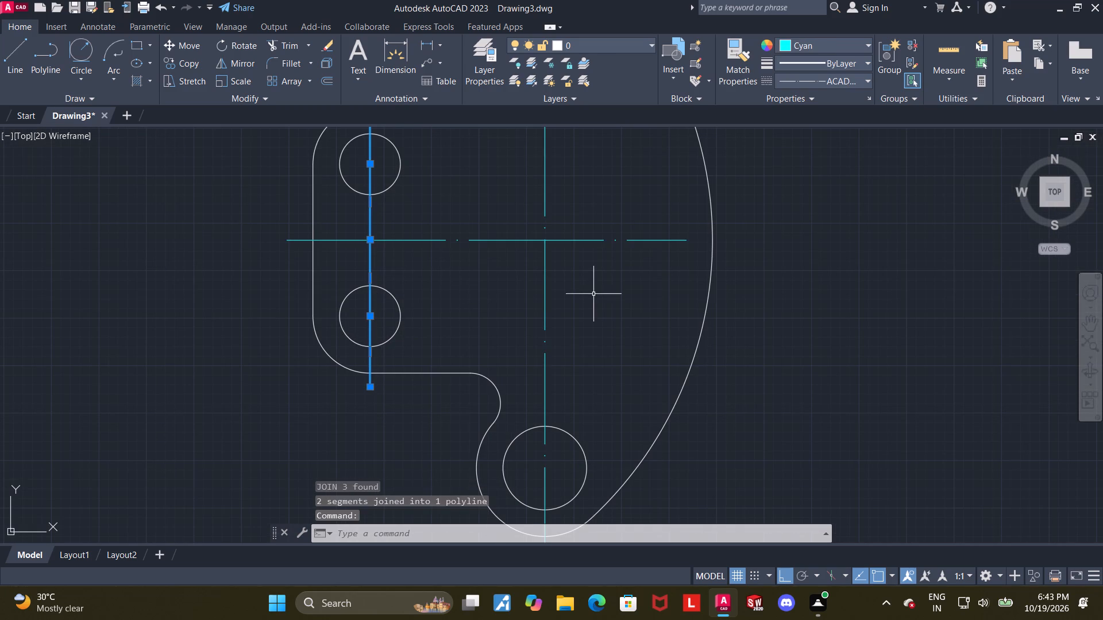
{"action": "middle_click_drag", "start_coordinate": [593, 287], "coordinate": [591, 323]}
{"action": "key", "text": "Escape"}
Draw a 45 diameter circle centred where the horizontal and main vertical centre lines cross.
{"action": "scroll", "coordinate": [596, 342], "scroll_direction": "down", "scroll_amount": 1}
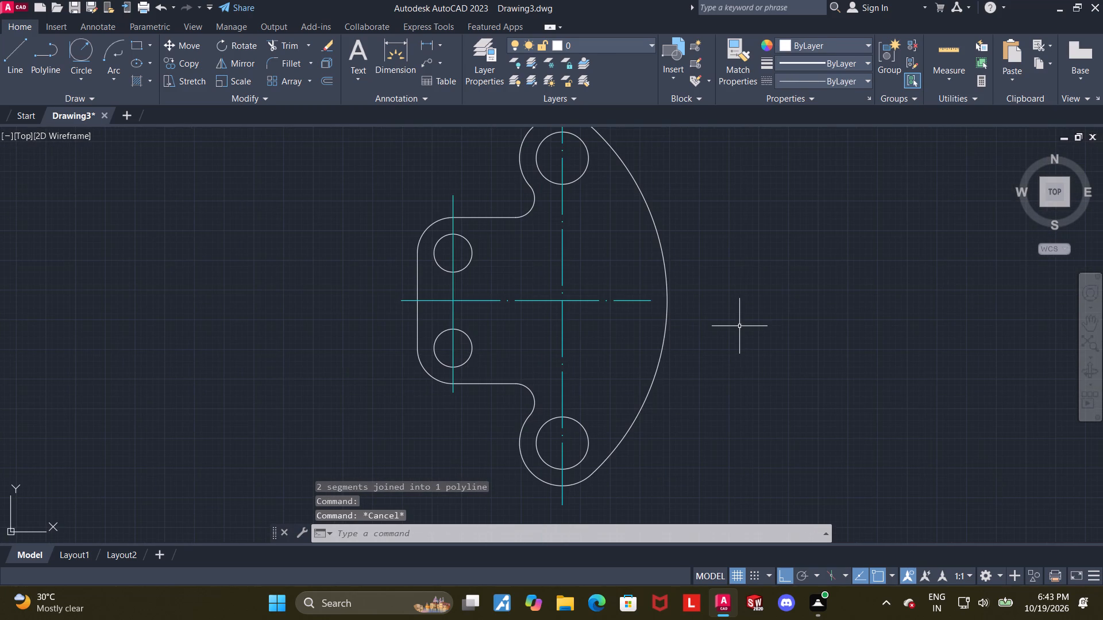
{"action": "scroll", "coordinate": [739, 323], "scroll_direction": "down", "scroll_amount": 1}
{"action": "middle_click_drag", "start_coordinate": [737, 327], "coordinate": [722, 344]}
{"action": "scroll", "coordinate": [681, 327], "scroll_direction": "up", "scroll_amount": 2}
{"action": "scroll", "coordinate": [570, 342], "scroll_direction": "up", "scroll_amount": 1}
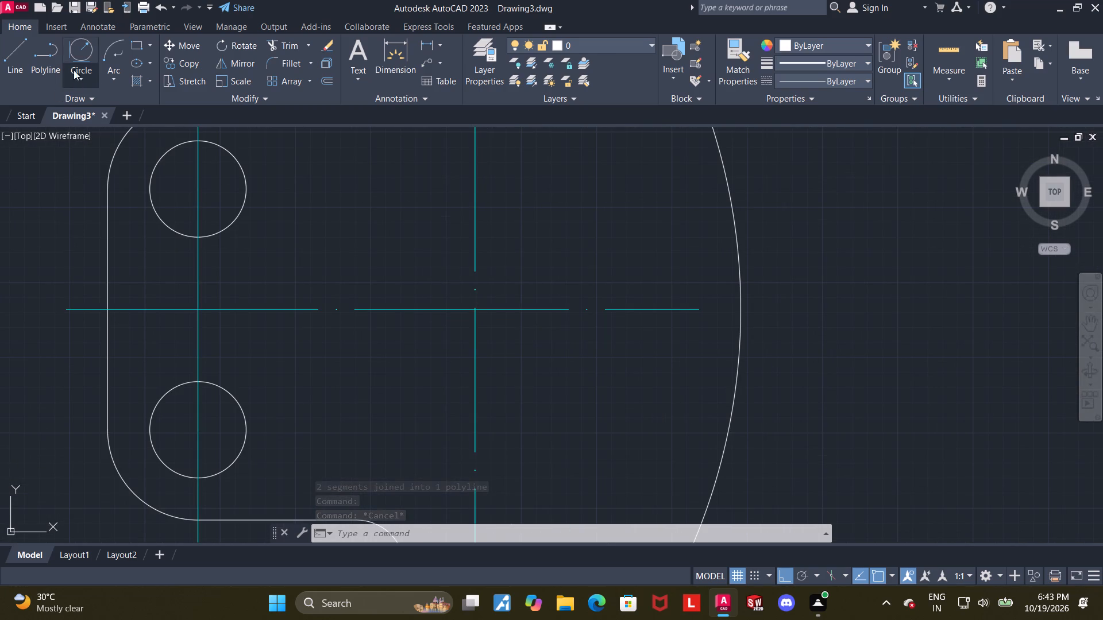
{"action": "left_click", "coordinate": [79, 75]}
{"action": "left_click", "coordinate": [96, 100]}
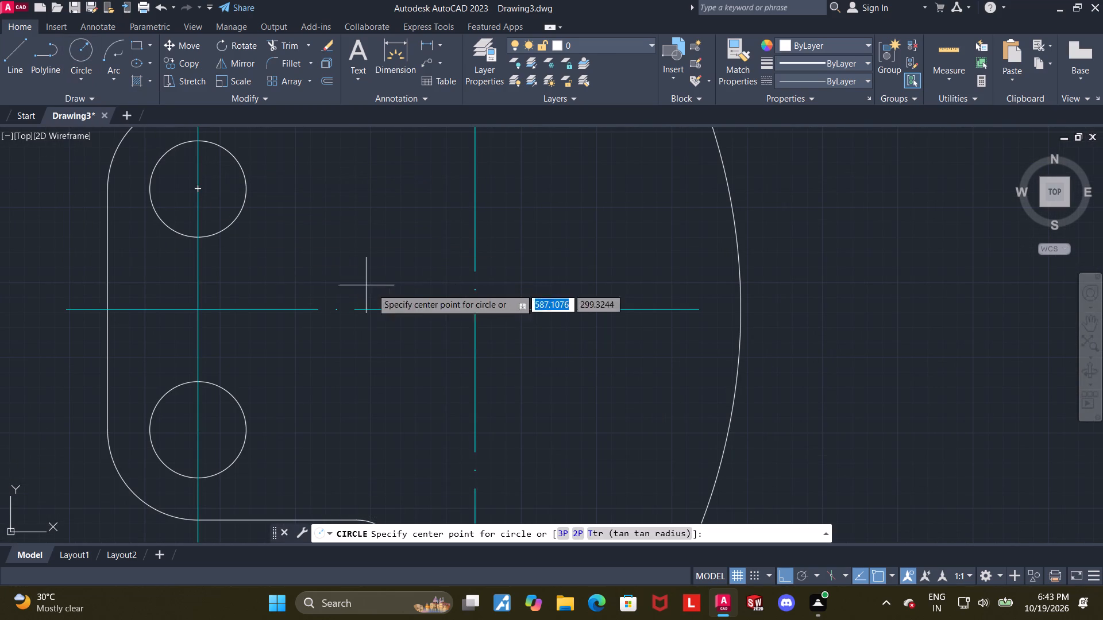
{"action": "left_click", "coordinate": [473, 311]}
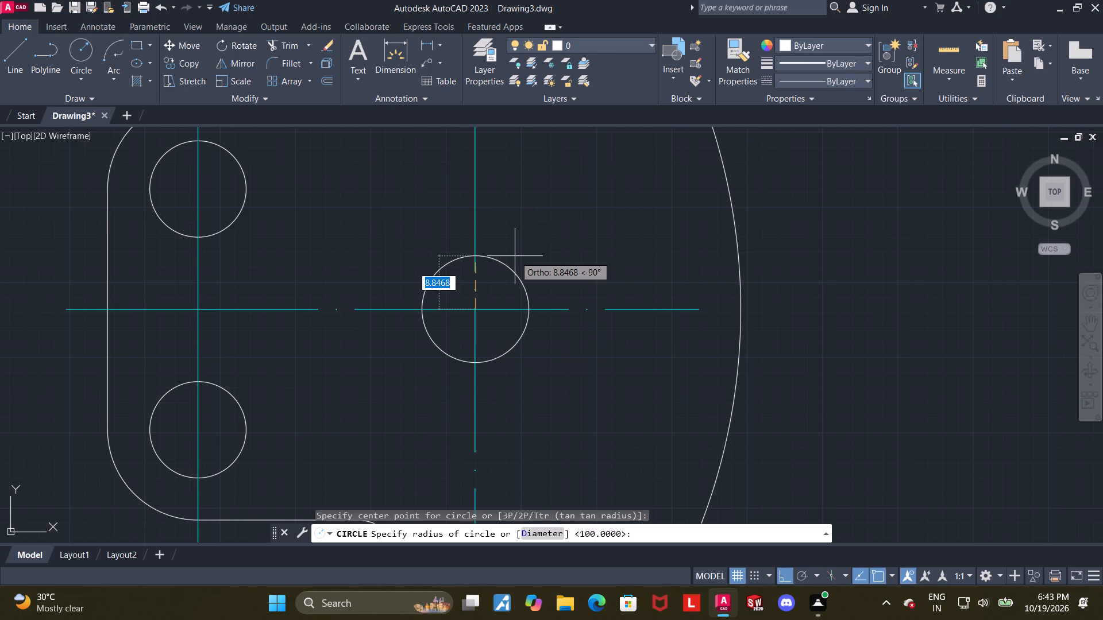
{"action": "key", "text": "d"}
{"action": "key", "text": "Return"}
{"action": "type", "text": "45"}
{"action": "key", "text": "Return"}
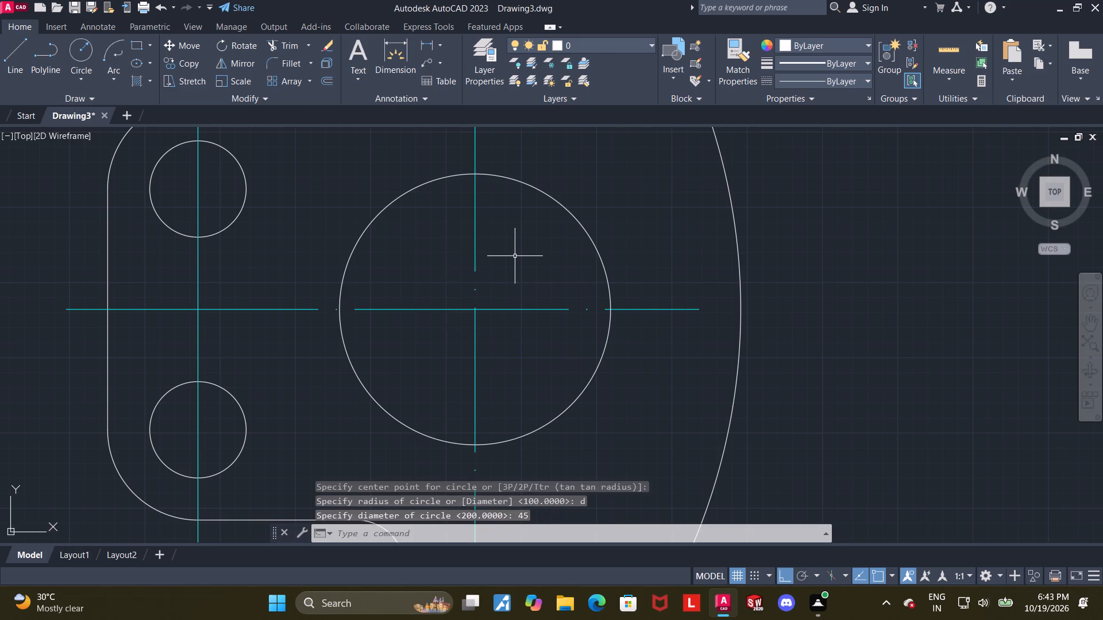
{"action": "key", "text": "Escape"}
Draw a concentric circle of radius 31 around the 45 diameter circle.
{"action": "scroll", "coordinate": [522, 257], "scroll_direction": "down", "scroll_amount": 1}
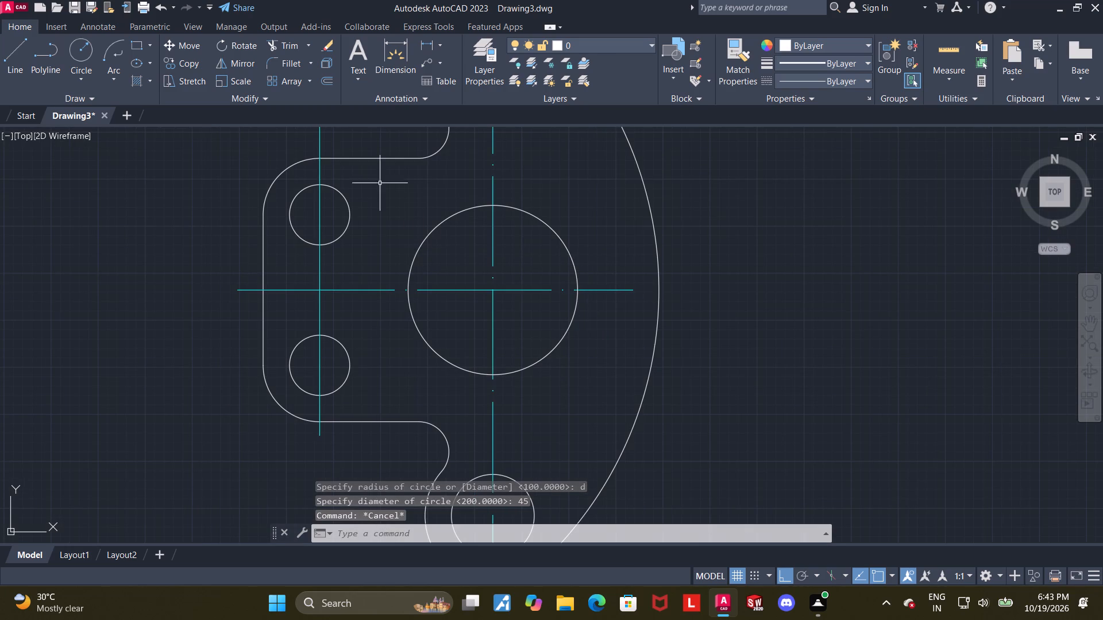
{"action": "left_click", "coordinate": [84, 48]}
{"action": "scroll", "coordinate": [516, 284], "scroll_direction": "up", "scroll_amount": 3}
{"action": "left_click", "coordinate": [437, 303]}
{"action": "scroll", "coordinate": [437, 303], "scroll_direction": "down", "scroll_amount": 3}
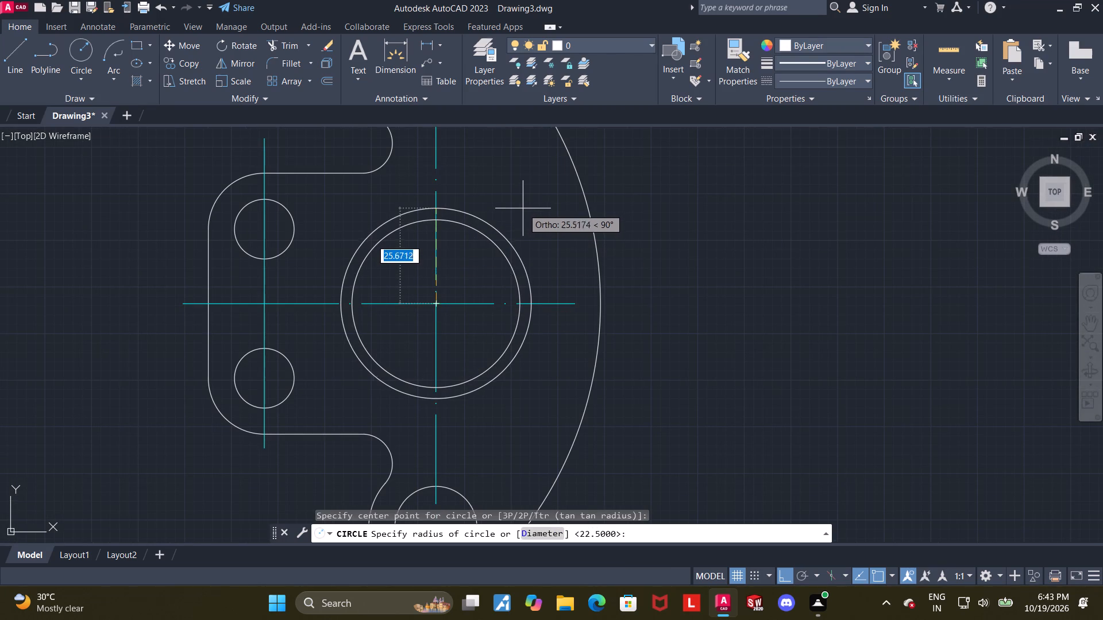
{"action": "type", "text": "31"}
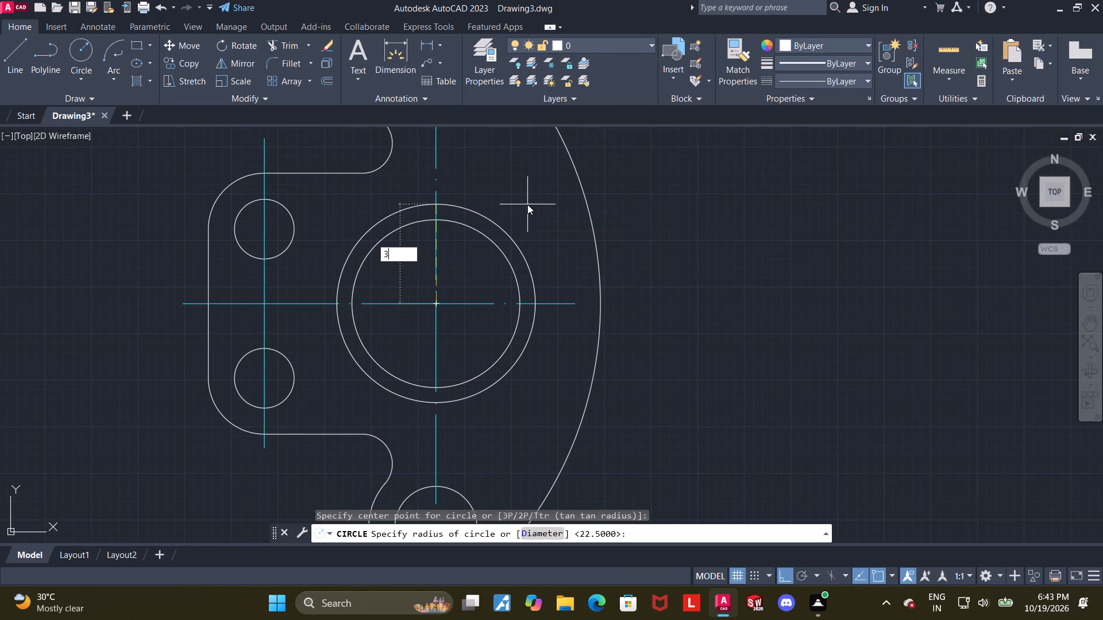
{"action": "key", "text": "Return"}
{"action": "key", "text": "Escape"}
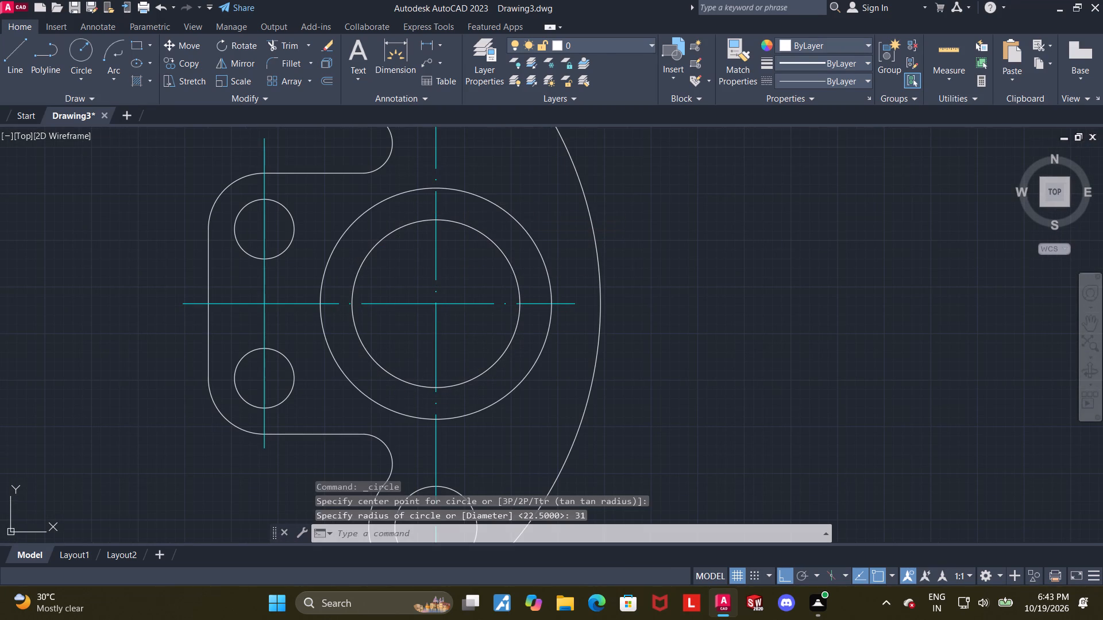
Apply the ACAD_ISO04W100 linetype and cyan colour to the radius 31 circle.
{"action": "left_click", "coordinate": [518, 220]}
{"action": "left_click", "coordinate": [843, 78]}
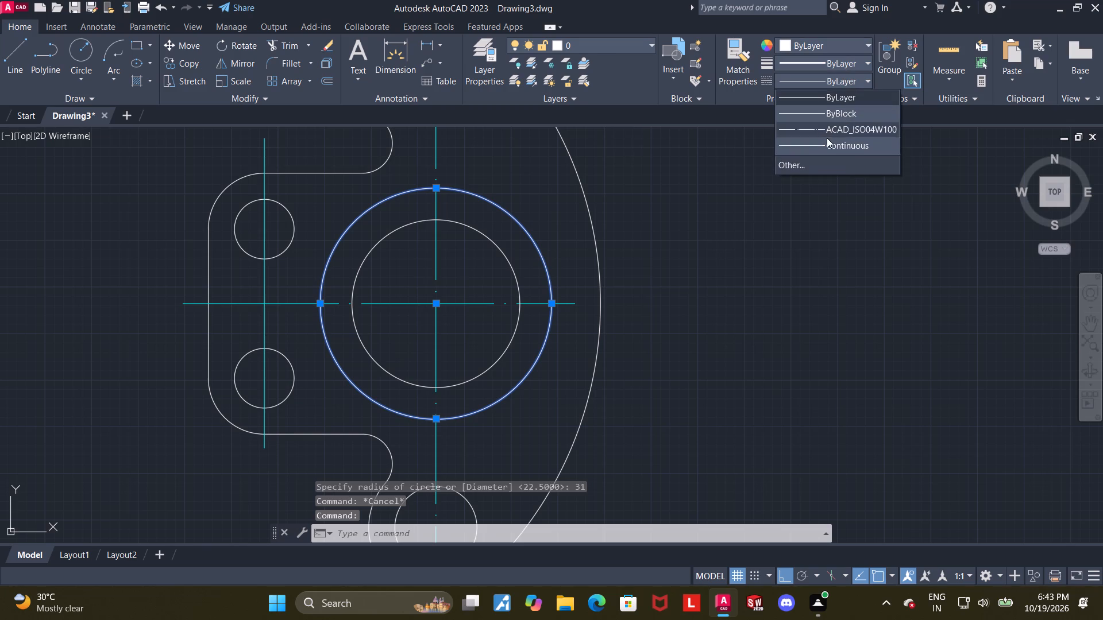
{"action": "left_click", "coordinate": [827, 131]}
{"action": "left_click", "coordinate": [842, 40]}
{"action": "left_click", "coordinate": [826, 179]}
{"action": "key", "text": "Escape"}
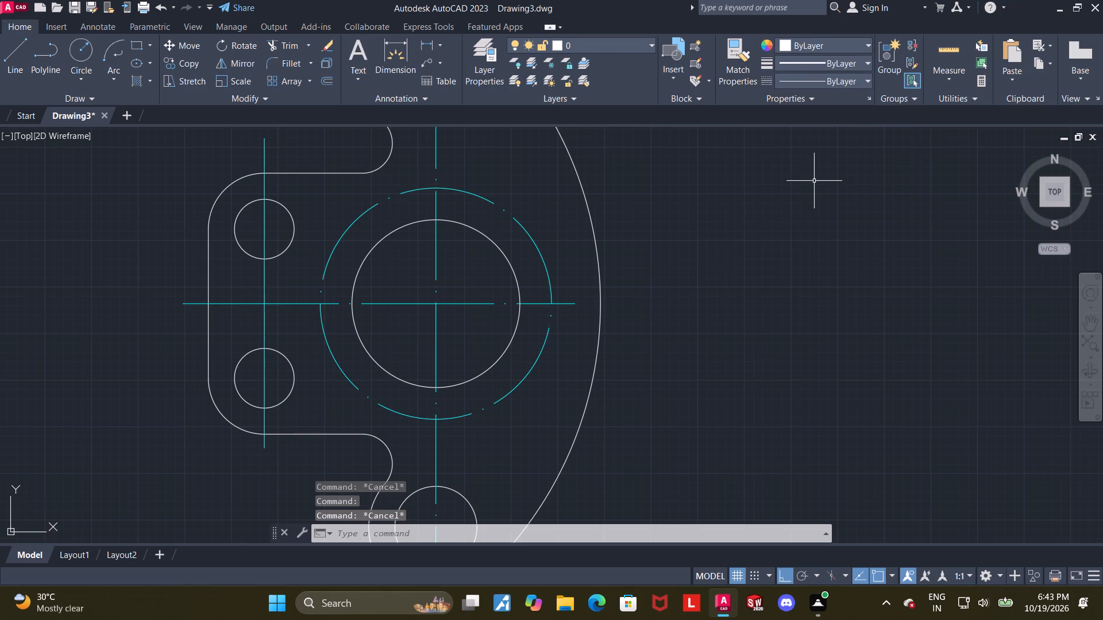
Draw a 10 diameter circle centred on the top quadrant of the cyan radius 31 circle.
{"action": "middle_click_drag", "start_coordinate": [661, 217], "coordinate": [697, 254]}
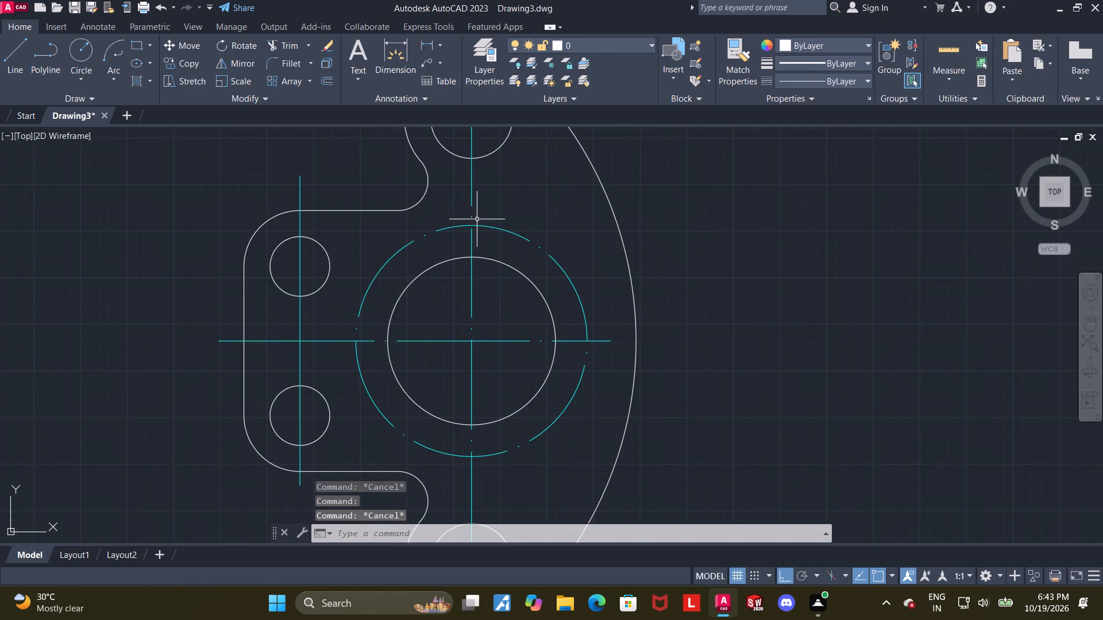
{"action": "scroll", "coordinate": [476, 218], "scroll_direction": "up", "scroll_amount": 1}
{"action": "left_click", "coordinate": [70, 51]}
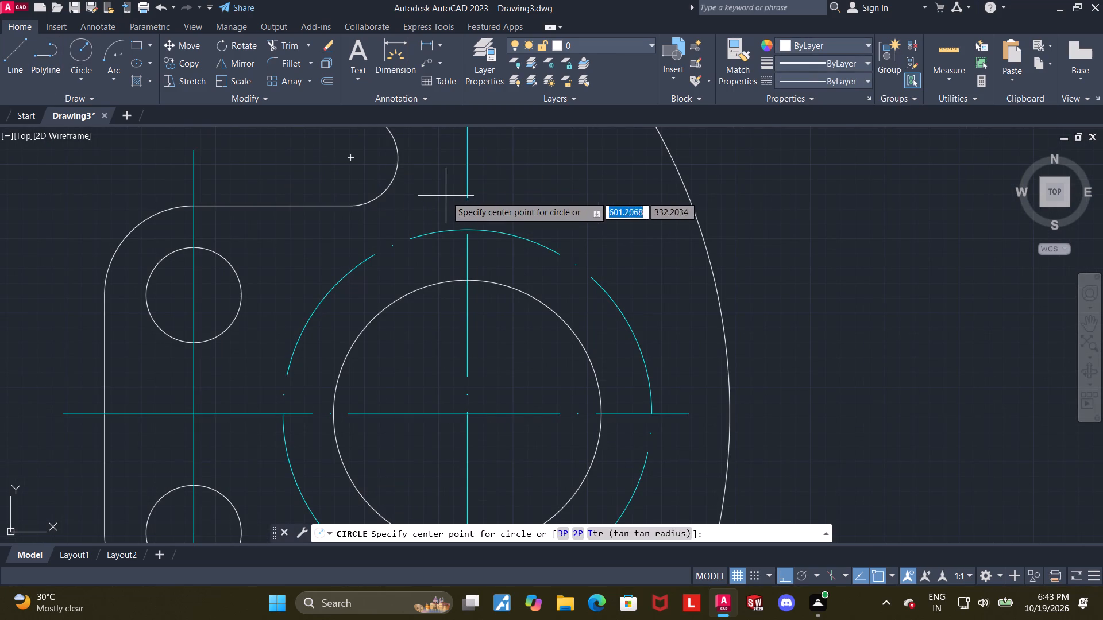
{"action": "scroll", "coordinate": [462, 228], "scroll_direction": "up", "scroll_amount": 3}
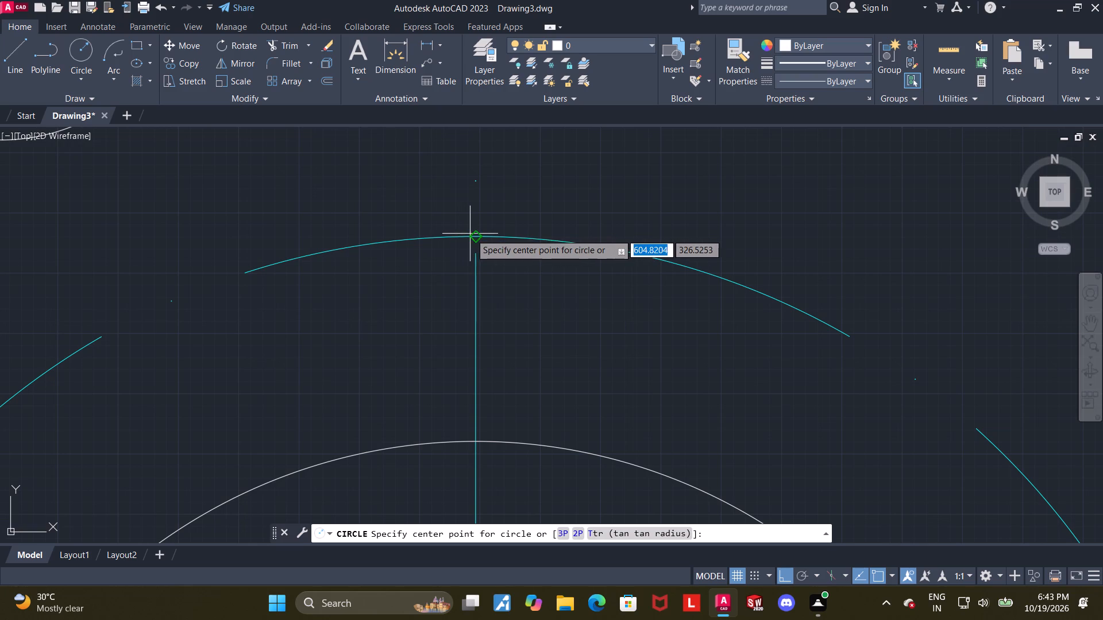
{"action": "left_click", "coordinate": [475, 234]}
{"action": "scroll", "coordinate": [492, 219], "scroll_direction": "down", "scroll_amount": 1}
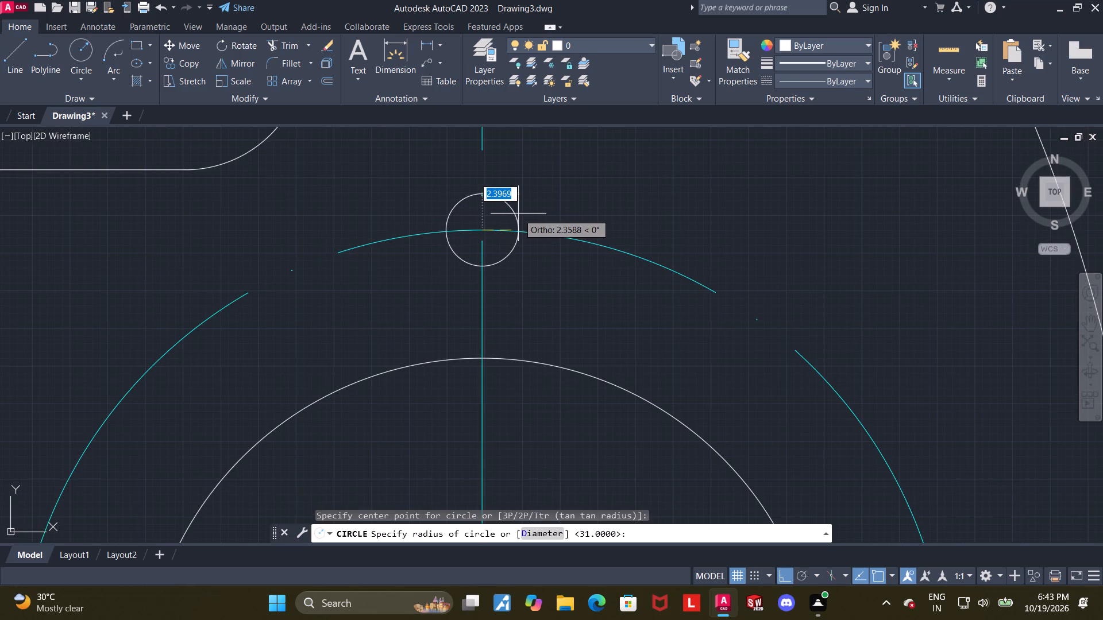
{"action": "key", "text": "d"}
{"action": "key", "text": "Return"}
{"action": "type", "text": "10"}
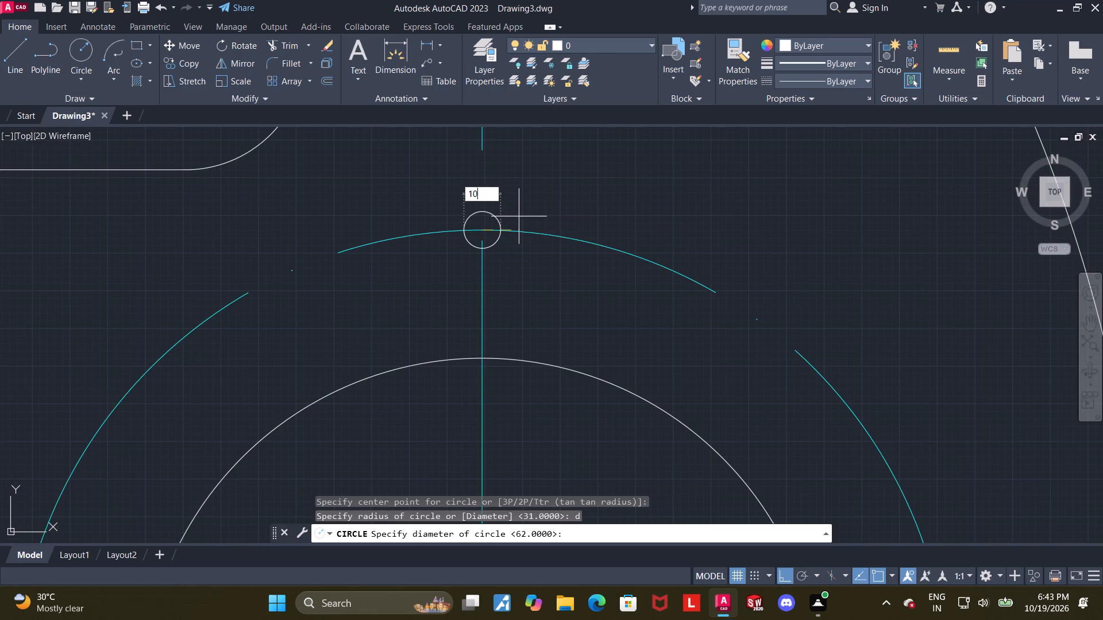
{"action": "key", "text": "Return"}
{"action": "key", "text": "Escape"}
Create a polar array of the 10 diameter circle about the central circle's centre with 10 items.
{"action": "scroll", "coordinate": [570, 299], "scroll_direction": "down", "scroll_amount": 3}
{"action": "scroll", "coordinate": [583, 268], "scroll_direction": "up", "scroll_amount": 2}
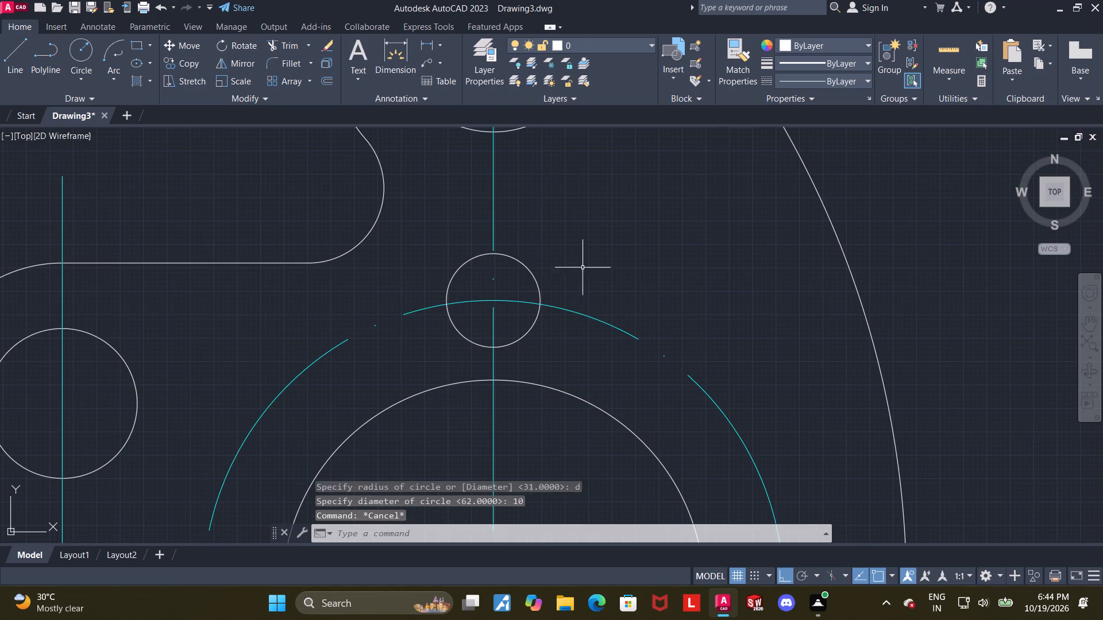
{"action": "key", "text": "Escape"}
{"action": "left_click", "coordinate": [528, 269]}
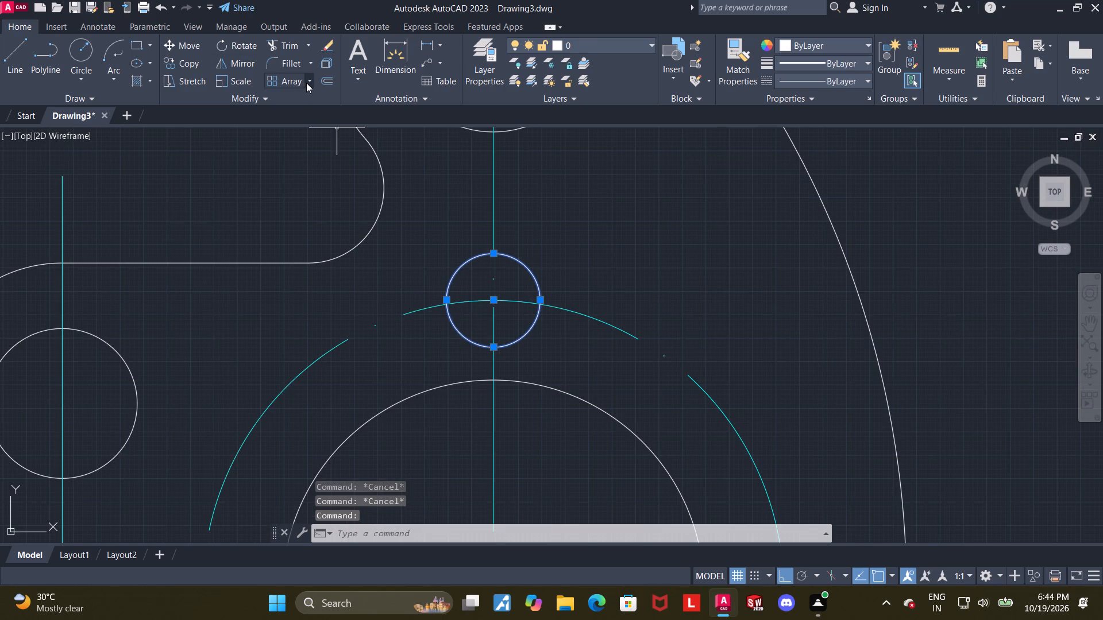
{"action": "left_click", "coordinate": [306, 83]}
{"action": "left_click", "coordinate": [293, 157]}
{"action": "scroll", "coordinate": [677, 290], "scroll_direction": "down", "scroll_amount": 3}
{"action": "scroll", "coordinate": [632, 390], "scroll_direction": "up", "scroll_amount": 2}
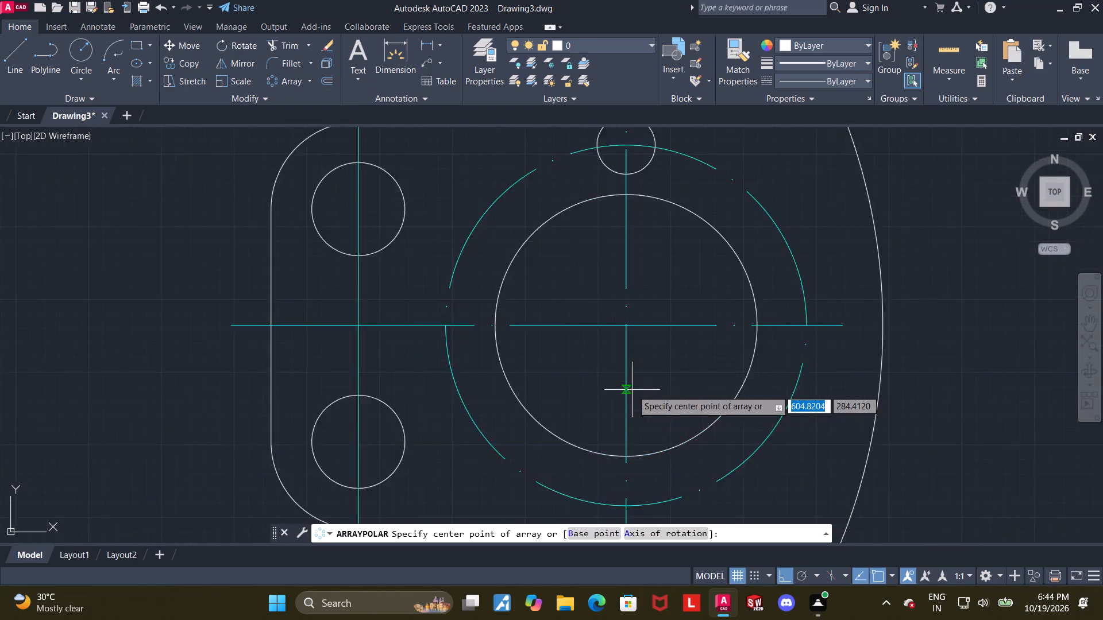
{"action": "scroll", "coordinate": [632, 390], "scroll_direction": "up", "scroll_amount": 2}
{"action": "scroll", "coordinate": [619, 213], "scroll_direction": "up", "scroll_amount": 4}
{"action": "scroll", "coordinate": [565, 301], "scroll_direction": "up", "scroll_amount": 3}
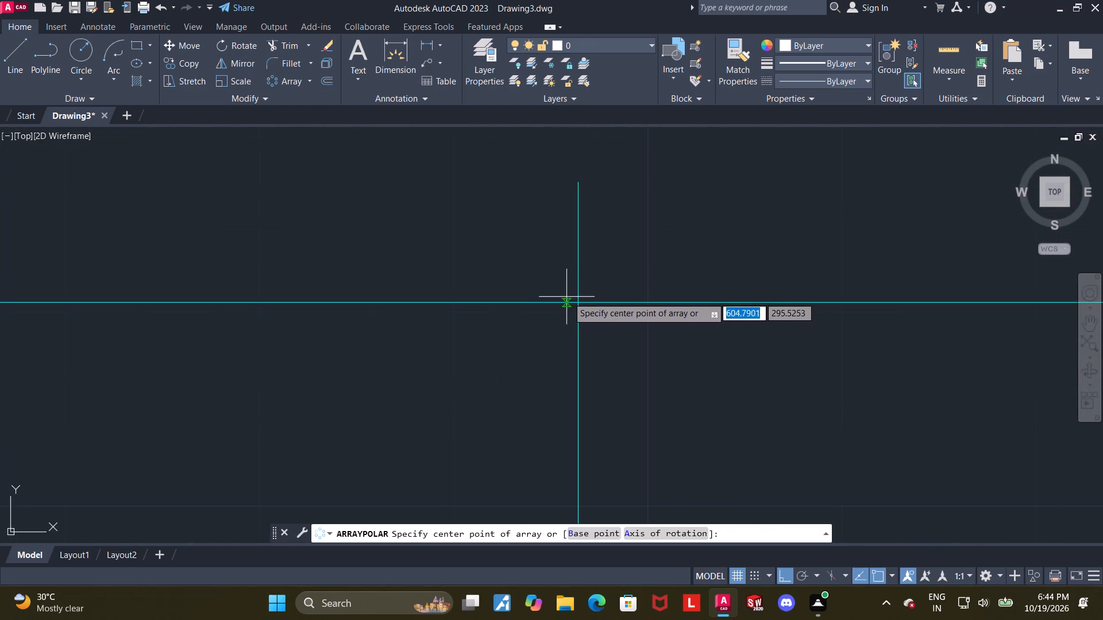
{"action": "left_click", "coordinate": [576, 300]}
{"action": "scroll", "coordinate": [579, 302], "scroll_direction": "down", "scroll_amount": 11}
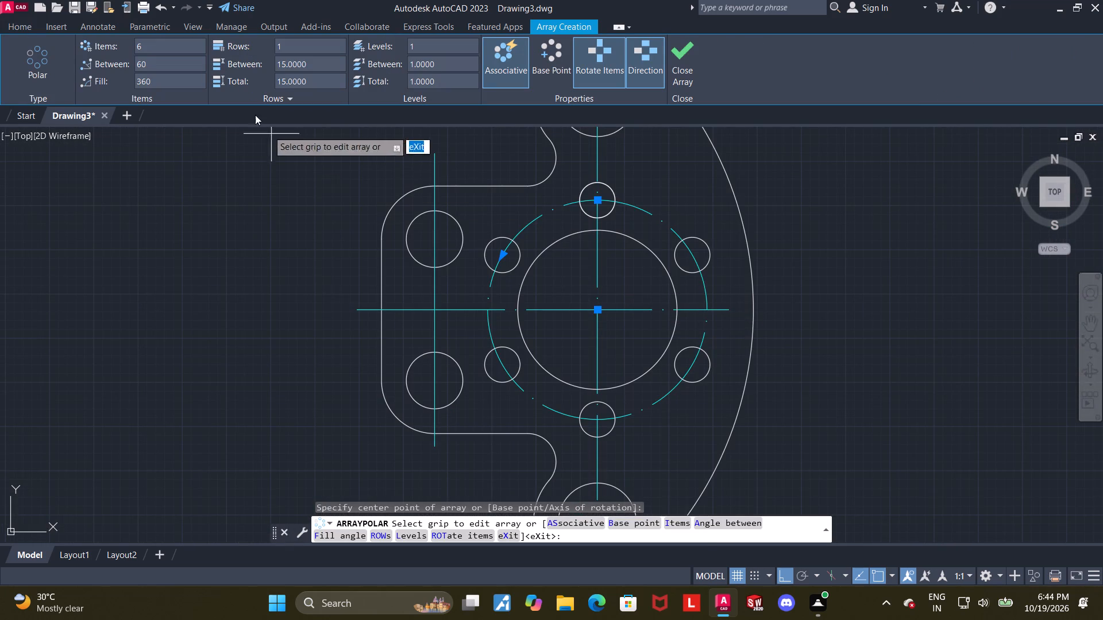
{"action": "left_click_drag", "start_coordinate": [146, 48], "coordinate": [124, 43]}
{"action": "type", "text": "10"}
{"action": "key", "text": "Return"}
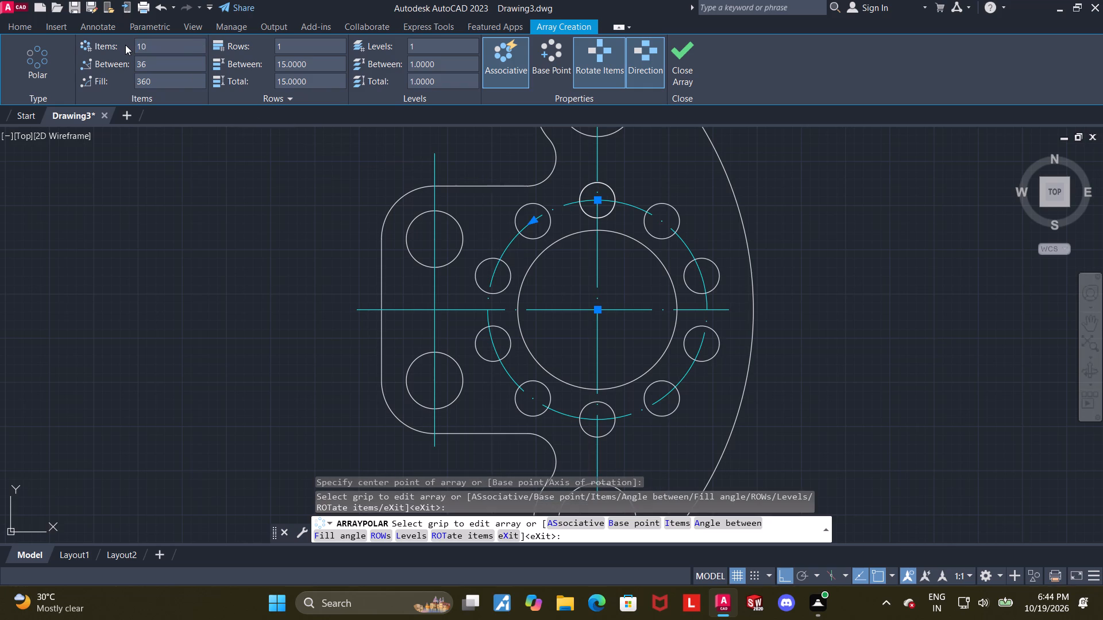
{"action": "left_click", "coordinate": [691, 55]}
{"action": "scroll", "coordinate": [763, 190], "scroll_direction": "down", "scroll_amount": 1}
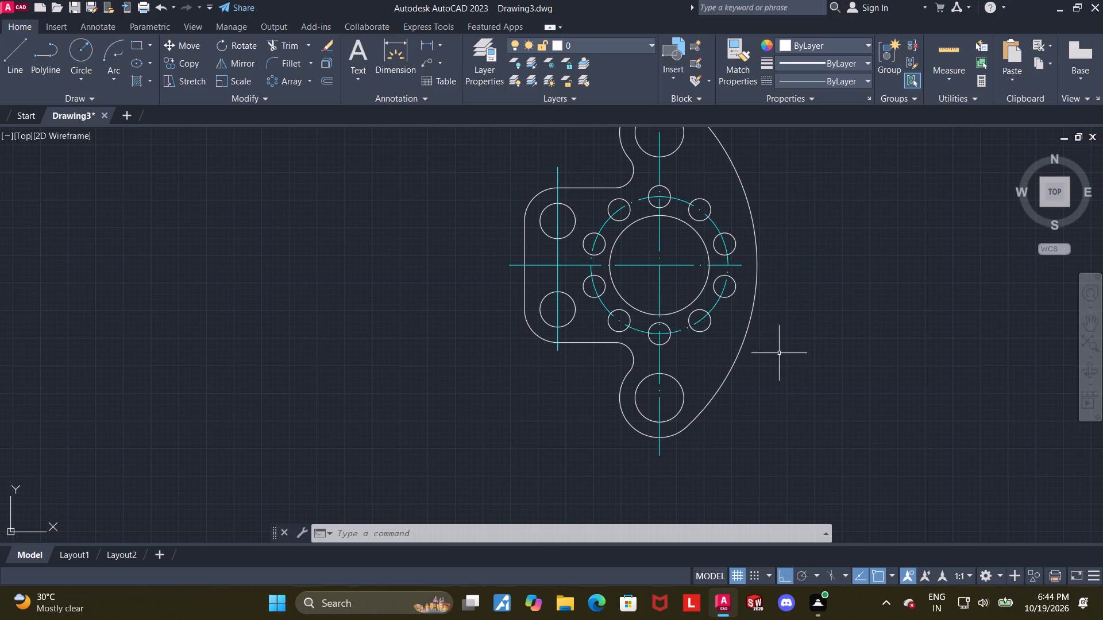
Draw a horizontal line across the lower lobe's large circle, from its right quadrant to just beyond its left quadrant.
{"action": "scroll", "coordinate": [673, 423], "scroll_direction": "up", "scroll_amount": 2}
{"action": "key", "text": "Escape"}
{"action": "left_click", "coordinate": [13, 58]}
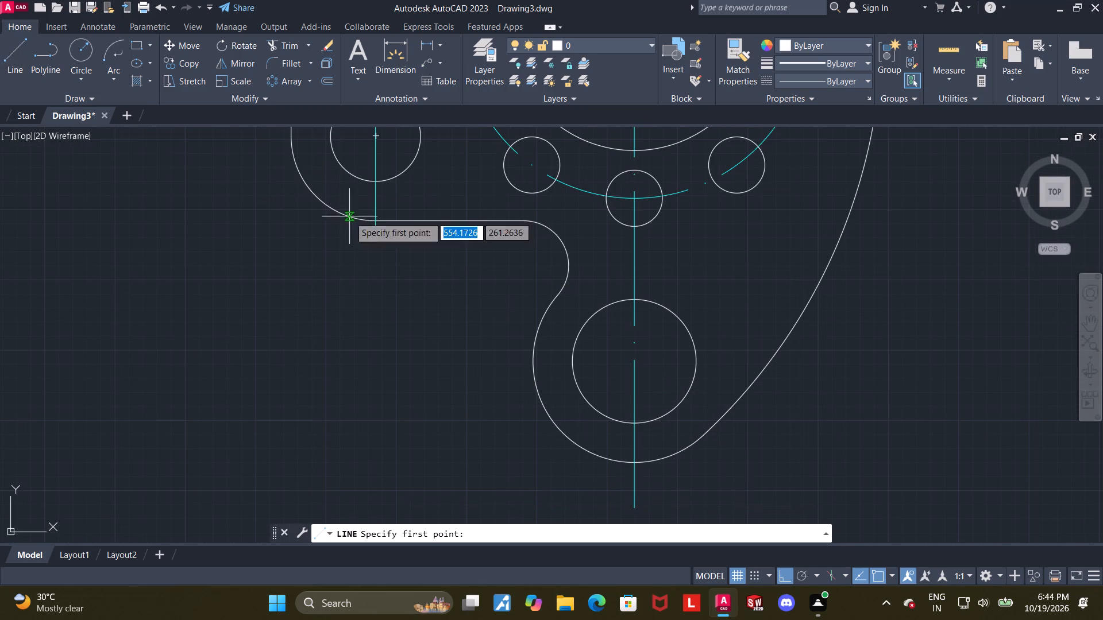
{"action": "left_click", "coordinate": [697, 361]}
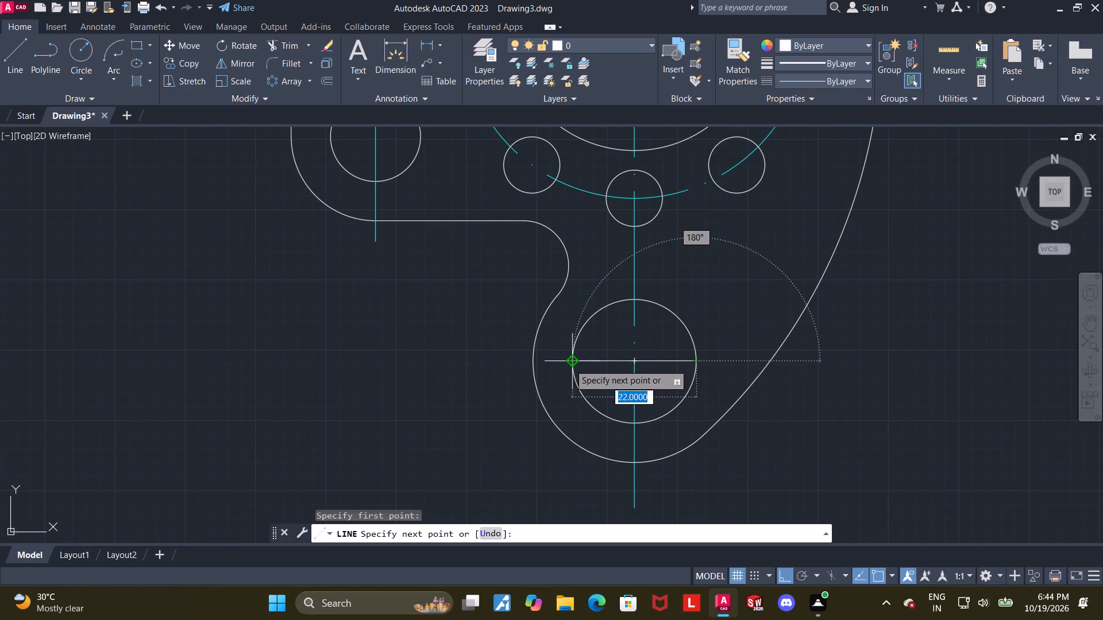
{"action": "left_click", "coordinate": [561, 363]}
{"action": "key", "text": "Escape"}
{"action": "key", "text": "Escape"}
{"action": "scroll", "coordinate": [717, 289], "scroll_direction": "down", "scroll_amount": 3}
Draw a horizontal line across the upper lobe's large circle, from its right quadrant to just beyond its left quadrant.
{"action": "middle_click_drag", "start_coordinate": [761, 280], "coordinate": [758, 352]}
{"action": "scroll", "coordinate": [741, 245], "scroll_direction": "up", "scroll_amount": 2}
{"action": "middle_click_drag", "start_coordinate": [681, 243], "coordinate": [655, 337]}
{"action": "scroll", "coordinate": [651, 317], "scroll_direction": "up", "scroll_amount": 1}
{"action": "left_click", "coordinate": [3, 52]}
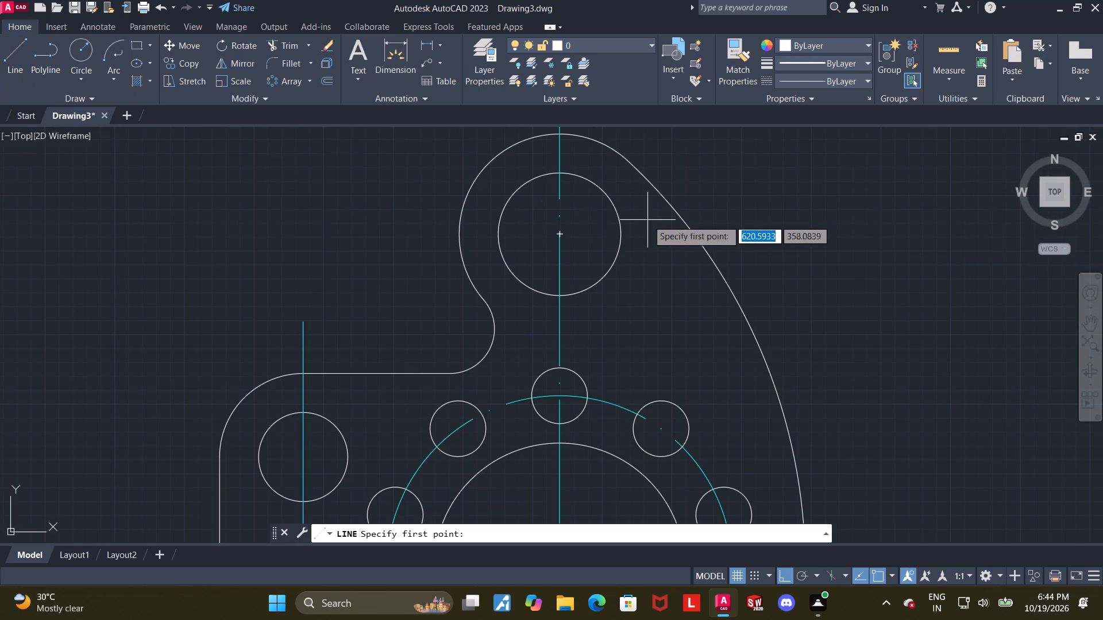
{"action": "left_click", "coordinate": [620, 234]}
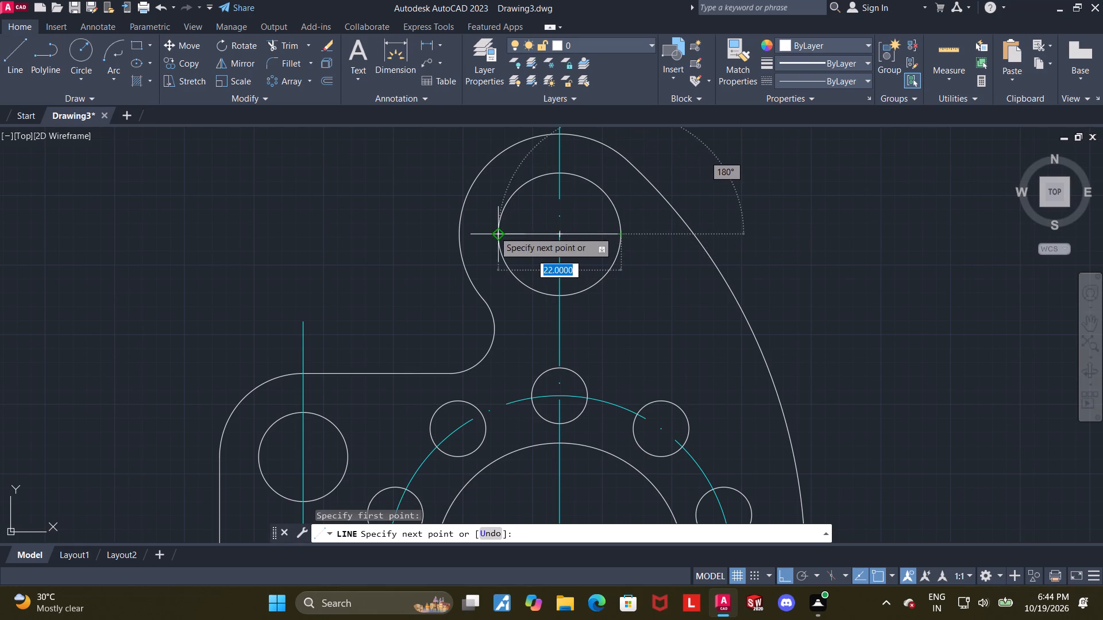
{"action": "left_click", "coordinate": [483, 232]}
{"action": "key", "text": "Escape"}
{"action": "key", "text": "Escape"}
Apply the ACAD_ISO04W100 linetype and cyan colour to the horizontal lines through the upper and lower large circles.
{"action": "left_click", "coordinate": [524, 235]}
{"action": "scroll", "coordinate": [526, 235], "scroll_direction": "down", "scroll_amount": 4}
{"action": "scroll", "coordinate": [564, 312], "scroll_direction": "up", "scroll_amount": 3}
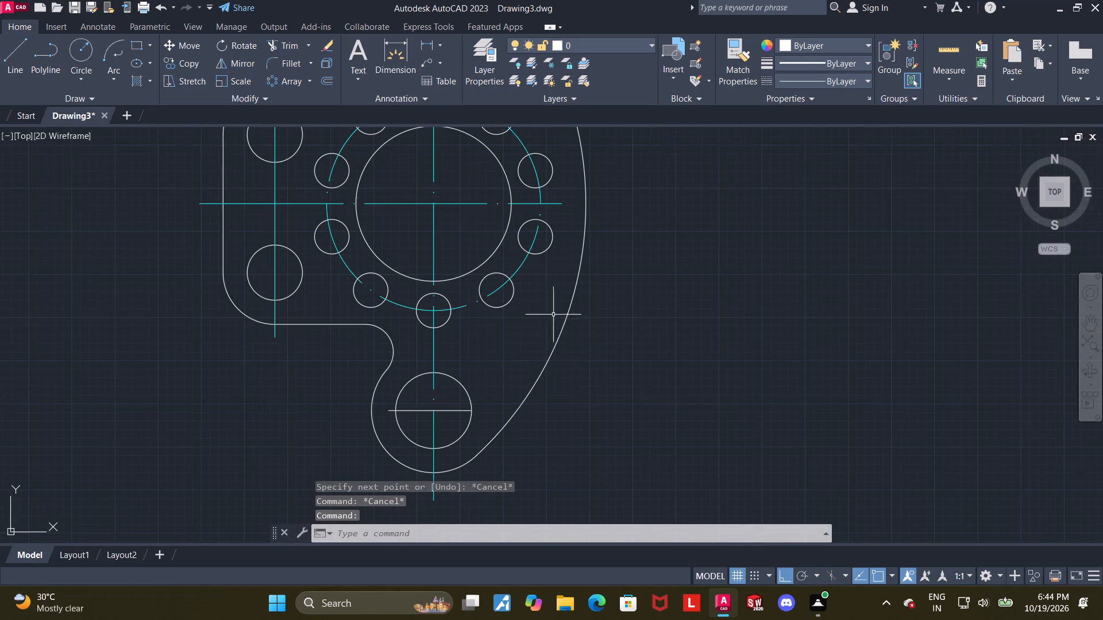
{"action": "left_click", "coordinate": [454, 410]}
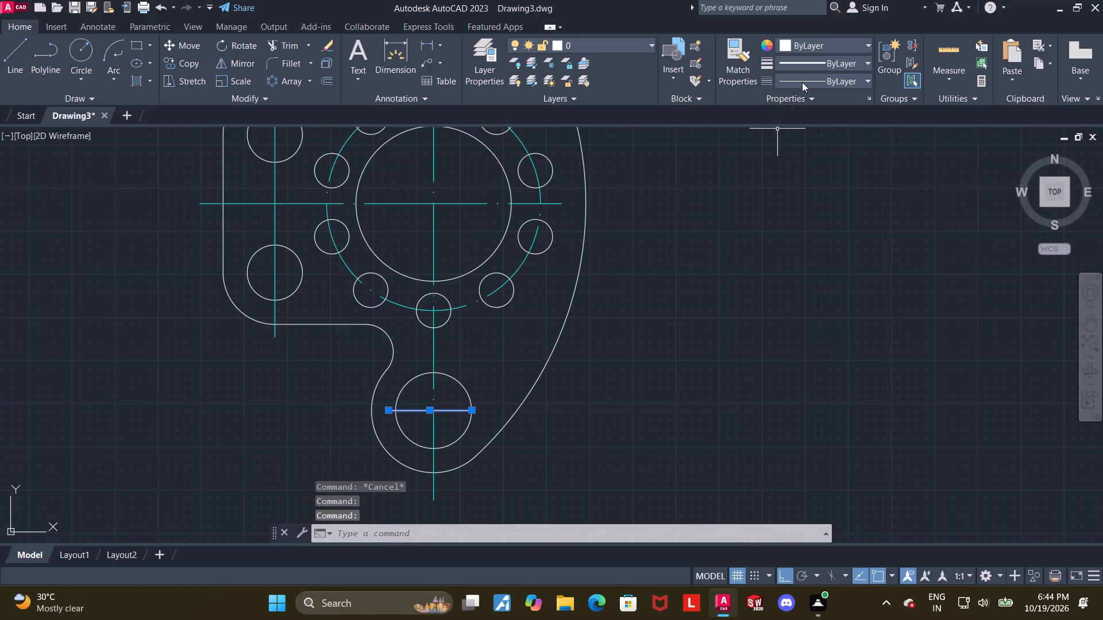
{"action": "left_click", "coordinate": [804, 79]}
{"action": "left_click", "coordinate": [813, 127]}
{"action": "left_click", "coordinate": [819, 46]}
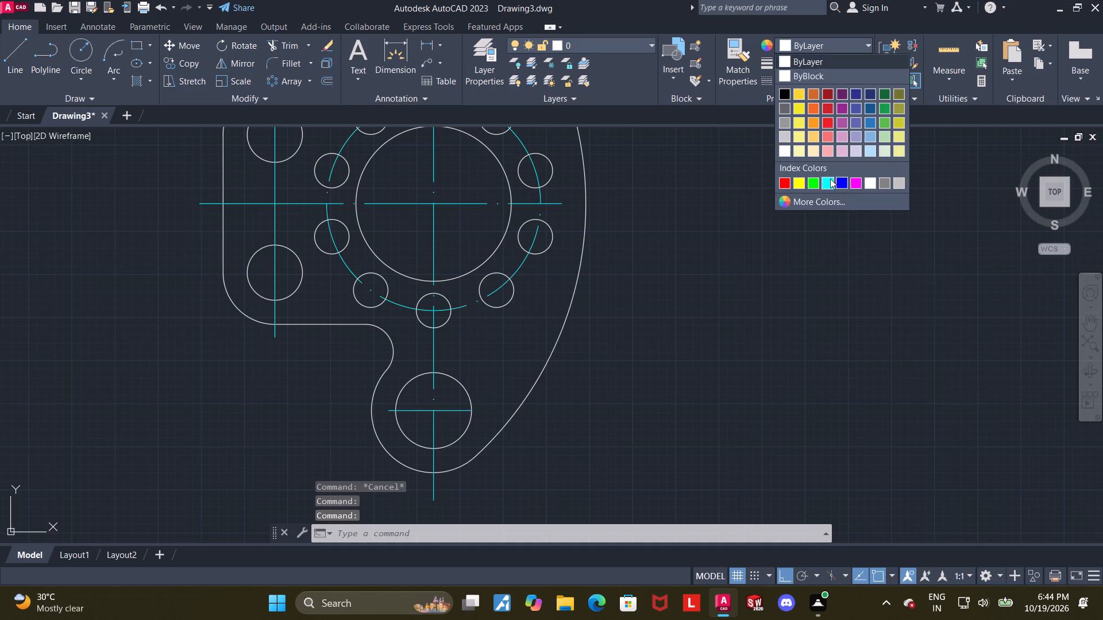
{"action": "left_click", "coordinate": [830, 179]}
{"action": "key", "text": "Escape"}
{"action": "scroll", "coordinate": [733, 218], "scroll_direction": "down", "scroll_amount": 2}
{"action": "middle_click_drag", "start_coordinate": [685, 216], "coordinate": [701, 254]}
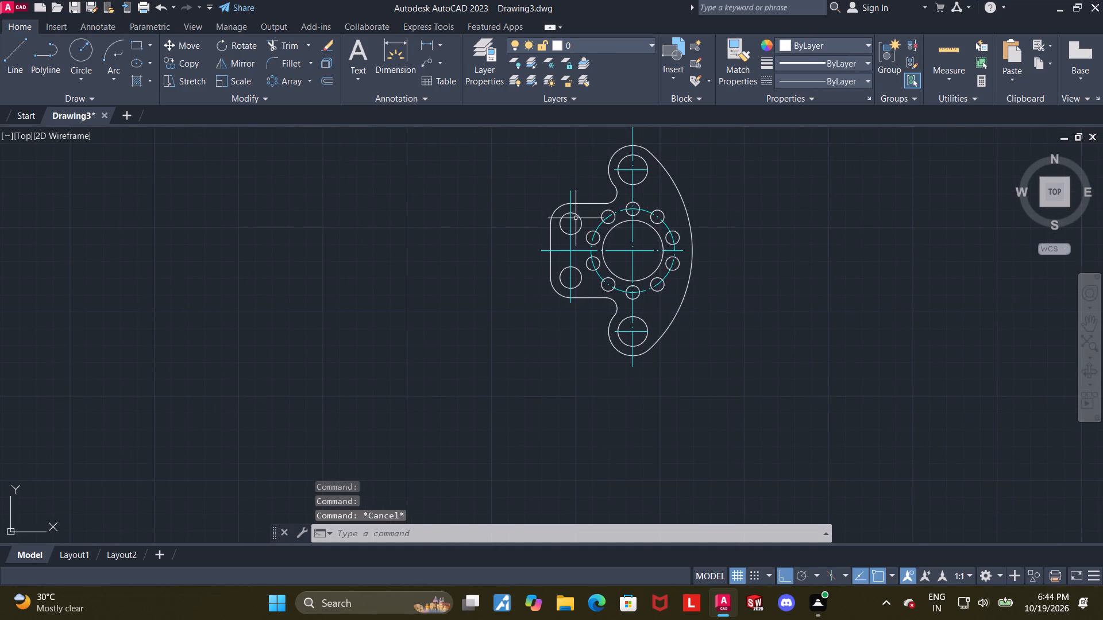
Draw a horizontal line across the lower of the two circles in the part's left arm, from quadrant to quadrant.
{"action": "scroll", "coordinate": [574, 219], "scroll_direction": "up", "scroll_amount": 1}
{"action": "key", "text": "Escape"}
{"action": "scroll", "coordinate": [483, 165], "scroll_direction": "up", "scroll_amount": 1}
{"action": "middle_click_drag", "start_coordinate": [472, 211], "coordinate": [445, 220]}
{"action": "middle_click_drag", "start_coordinate": [460, 235], "coordinate": [304, 199]}
{"action": "left_click", "coordinate": [2, 55]}
{"action": "scroll", "coordinate": [454, 368], "scroll_direction": "up", "scroll_amount": 1}
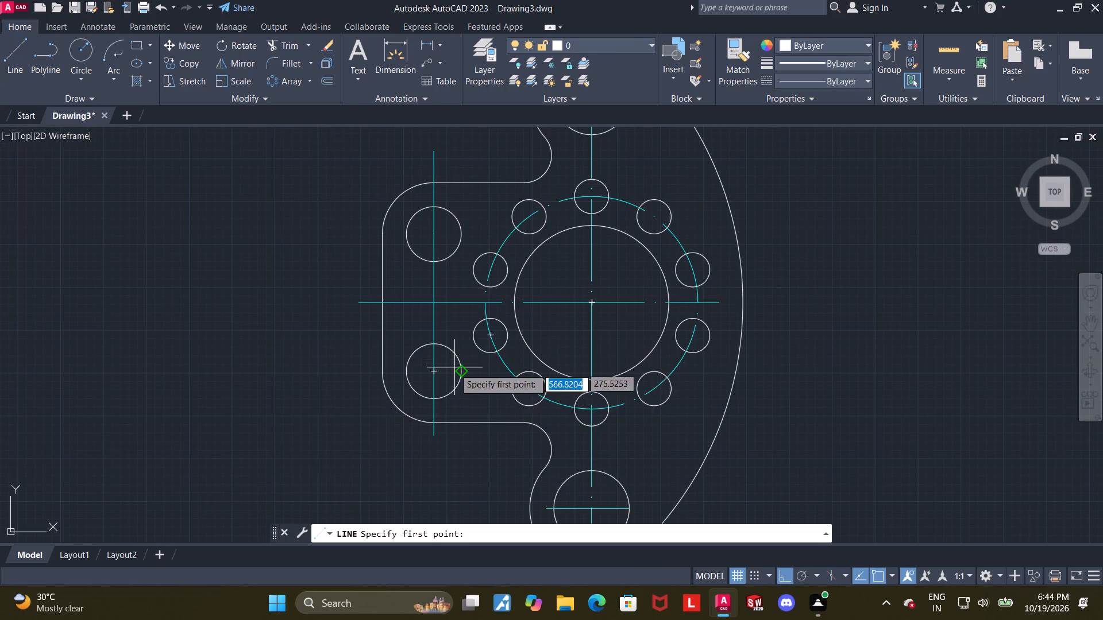
{"action": "scroll", "coordinate": [454, 368], "scroll_direction": "up", "scroll_amount": 1}
{"action": "left_click", "coordinate": [468, 378]}
{"action": "left_click", "coordinate": [323, 378]}
{"action": "key", "text": "Escape"}
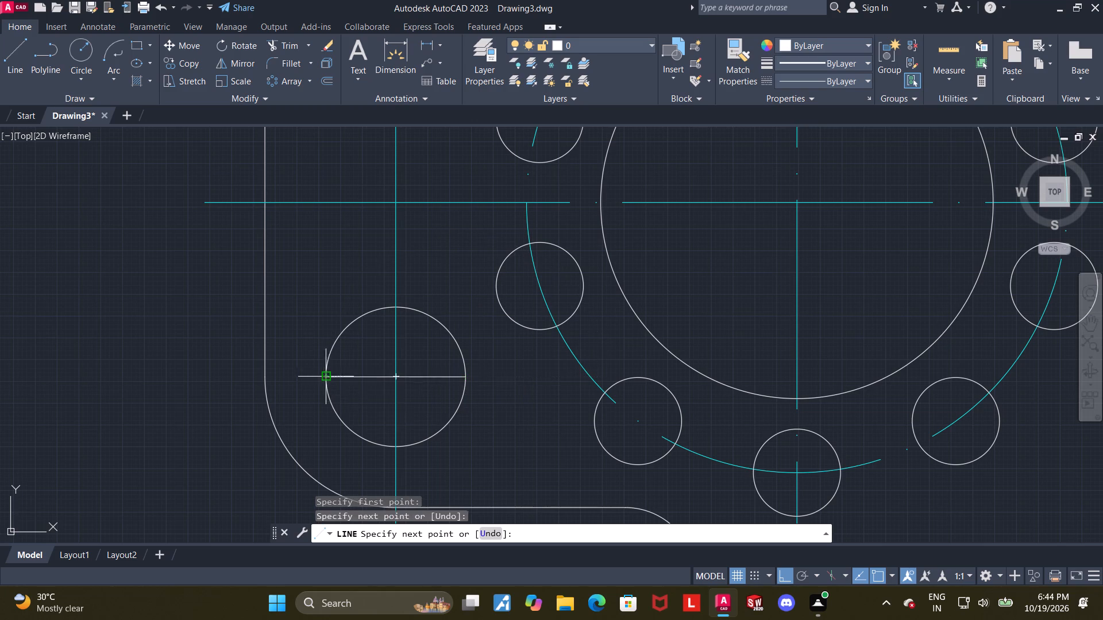
{"action": "scroll", "coordinate": [355, 340], "scroll_direction": "down", "scroll_amount": 2}
{"action": "middle_click_drag", "start_coordinate": [346, 341], "coordinate": [338, 353]}
{"action": "key", "text": "Escape"}
Draw a horizontal line across the upper circle in the part's left arm, from quadrant to quadrant.
{"action": "left_click", "coordinate": [3, 54]}
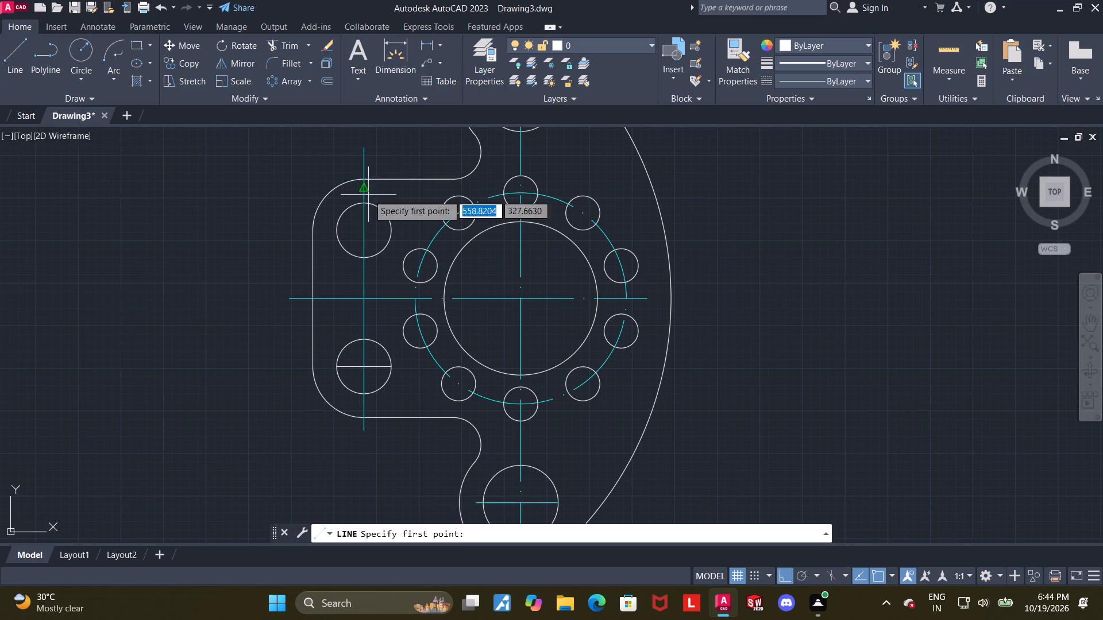
{"action": "left_click", "coordinate": [391, 230]}
{"action": "left_click", "coordinate": [341, 230]}
{"action": "key", "text": "Escape"}
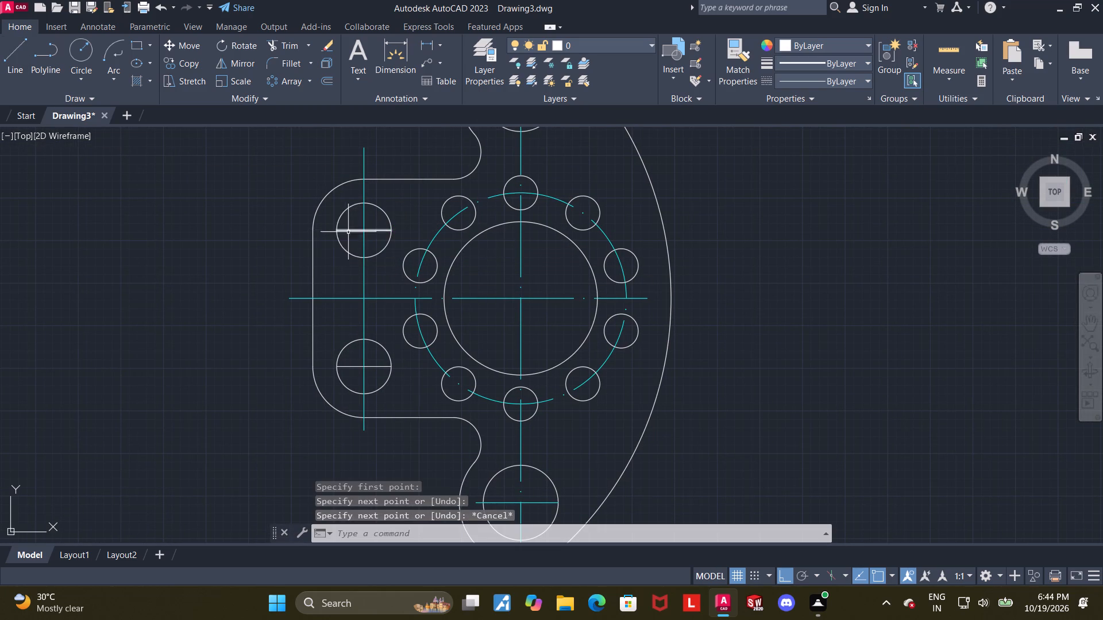
Apply the ACAD_ISO04W100 linetype and cyan colour to the horizontal lines through the left arm's two circles.
{"action": "left_click", "coordinate": [354, 231]}
{"action": "left_click", "coordinate": [353, 369]}
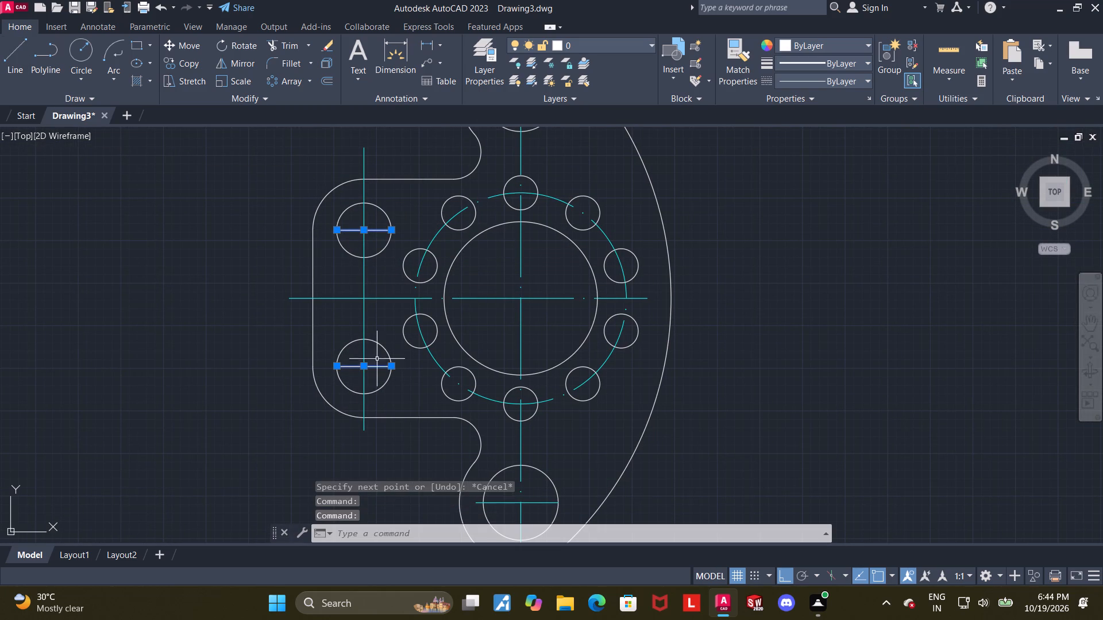
{"action": "left_click", "coordinate": [817, 80]}
{"action": "left_click", "coordinate": [822, 127]}
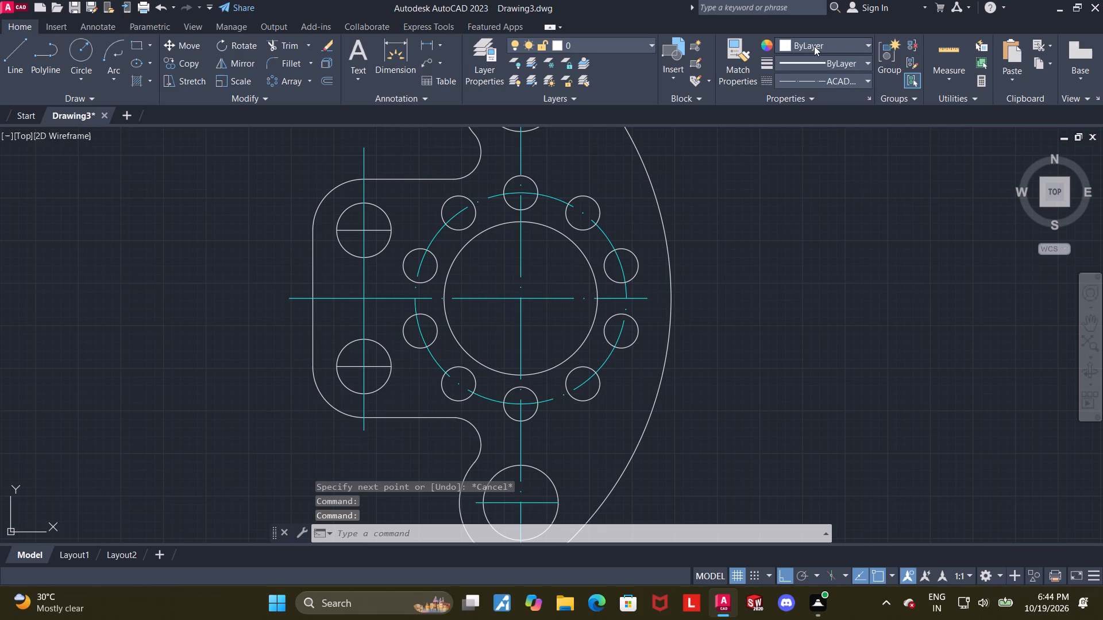
{"action": "left_click", "coordinate": [814, 46]}
{"action": "left_click", "coordinate": [830, 182]}
{"action": "key", "text": "Escape"}
{"action": "scroll", "coordinate": [809, 240], "scroll_direction": "down", "scroll_amount": 2}
{"action": "middle_click_drag", "start_coordinate": [793, 259], "coordinate": [759, 296]}
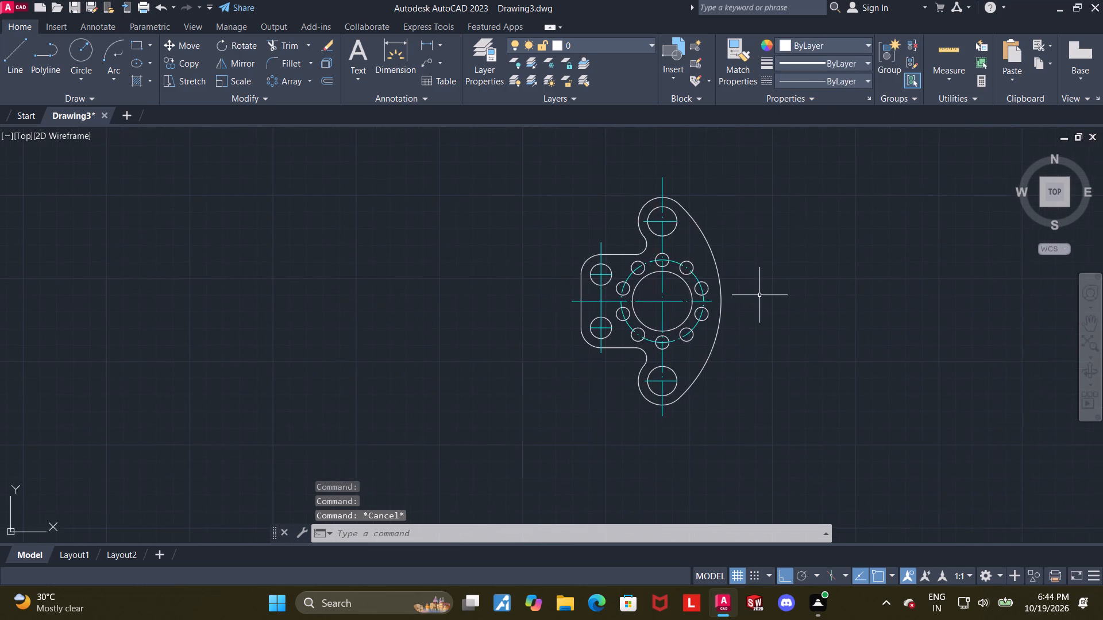
Add a vertical dimension between the horizontal centre lines of the upper and lower large circles, placed left of the part.
{"action": "scroll", "coordinate": [758, 295], "scroll_direction": "up", "scroll_amount": 1}
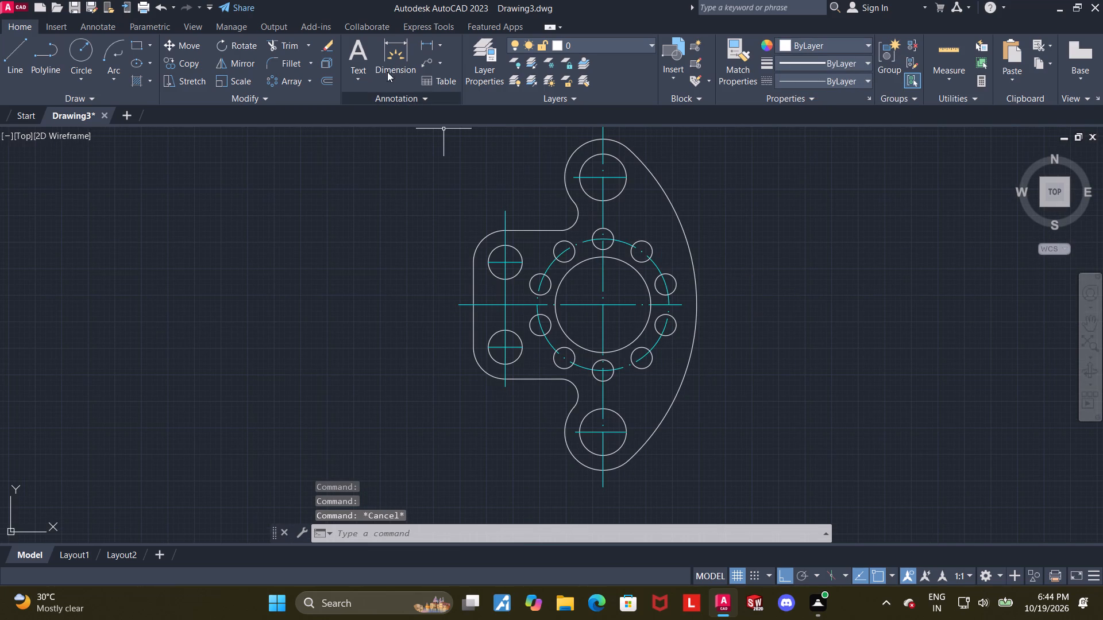
{"action": "left_click", "coordinate": [395, 57]}
{"action": "left_click", "coordinate": [576, 180]}
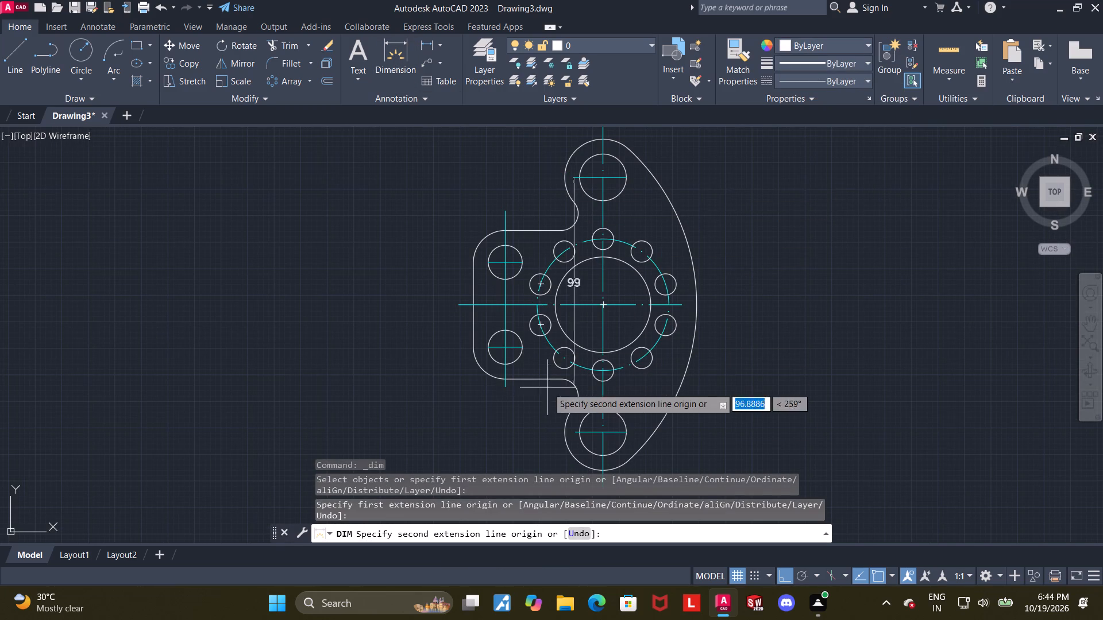
{"action": "left_click", "coordinate": [573, 432]}
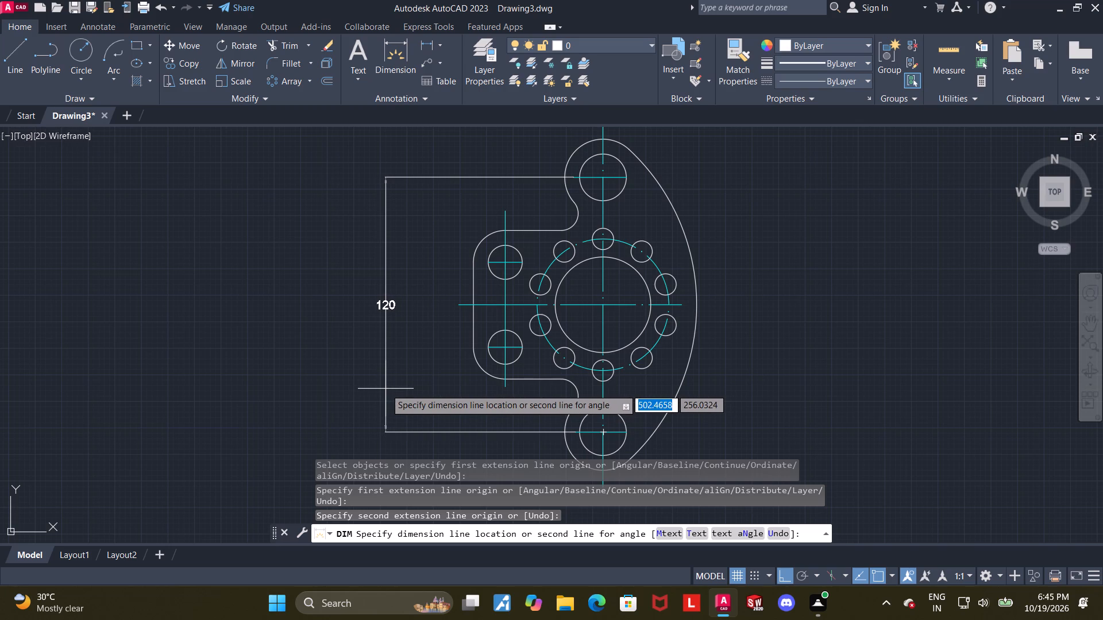
{"action": "left_click", "coordinate": [385, 389]}
{"action": "key", "text": "Escape"}
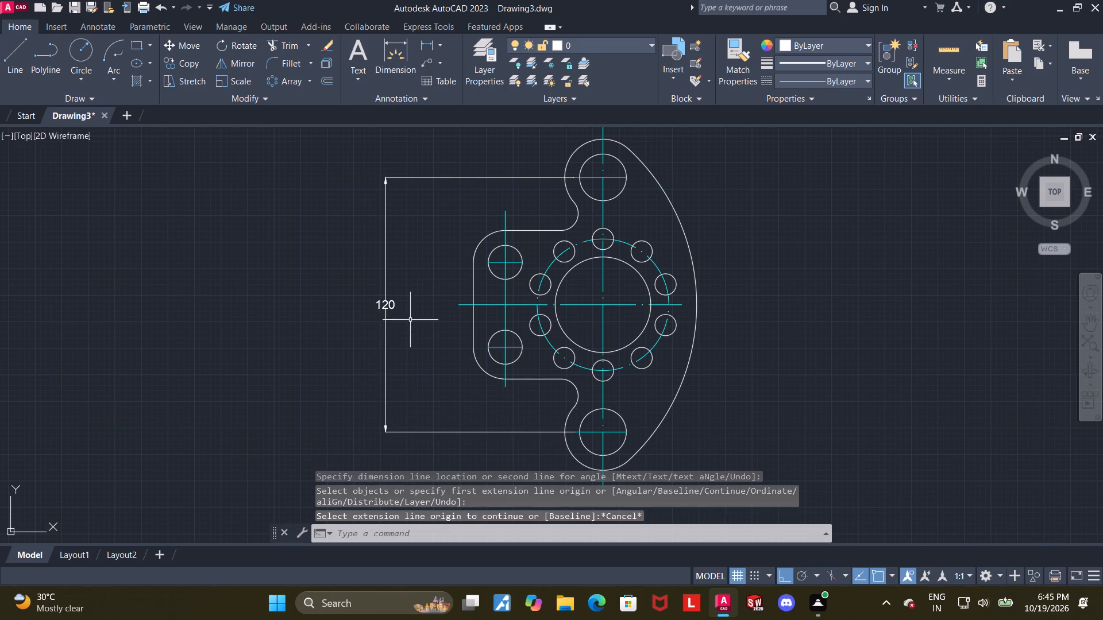
Add a vertical dimension from the upper large circle's centre line to the part's main horizontal centre line, inside the overall dimension.
{"action": "middle_click_drag", "start_coordinate": [410, 327], "coordinate": [389, 362]}
{"action": "left_click", "coordinate": [401, 60]}
{"action": "scroll", "coordinate": [438, 277], "scroll_direction": "up", "scroll_amount": 1}
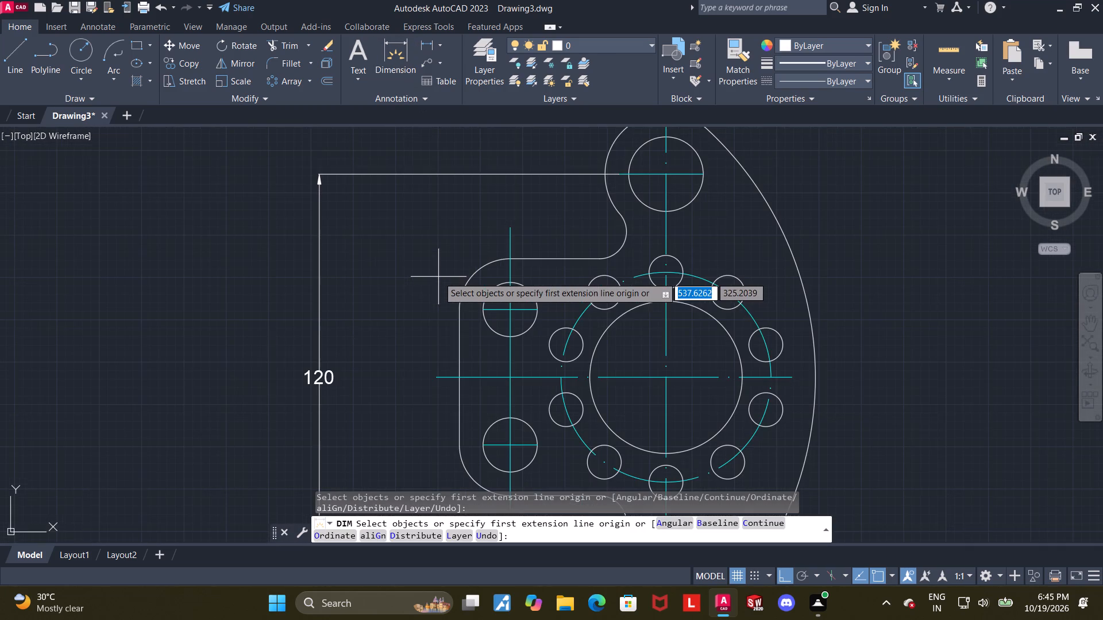
{"action": "left_click", "coordinate": [616, 175]}
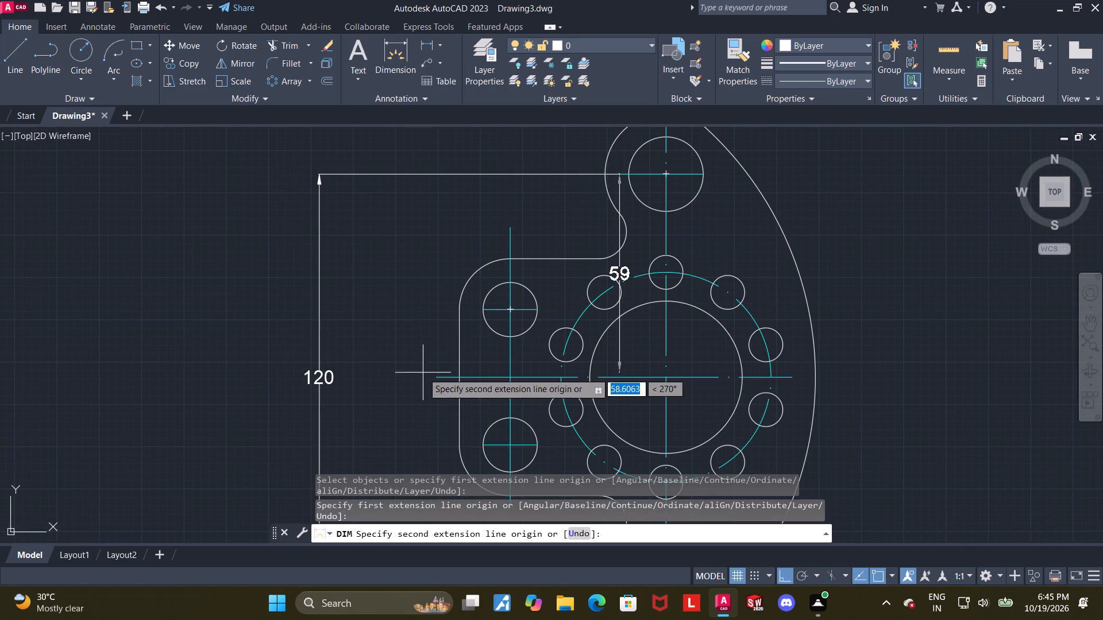
{"action": "left_click", "coordinate": [438, 376]}
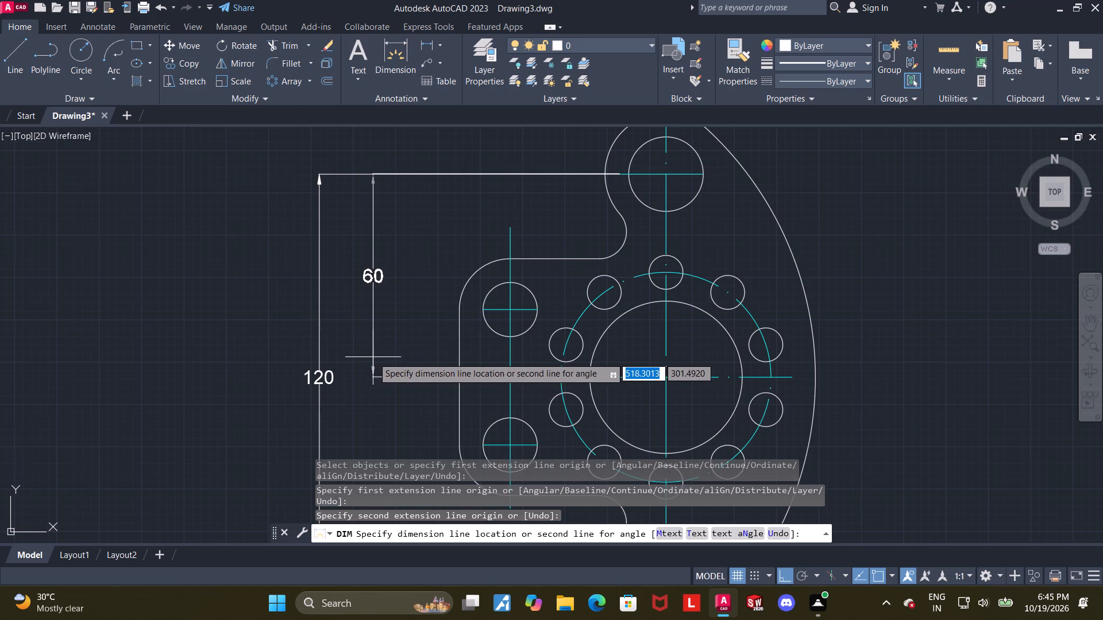
{"action": "left_click", "coordinate": [377, 359]}
{"action": "key", "text": "Escape"}
Add a diameter dimension to the left arm's upper circle, with its text placed above and left of the circle.
{"action": "left_click", "coordinate": [397, 52]}
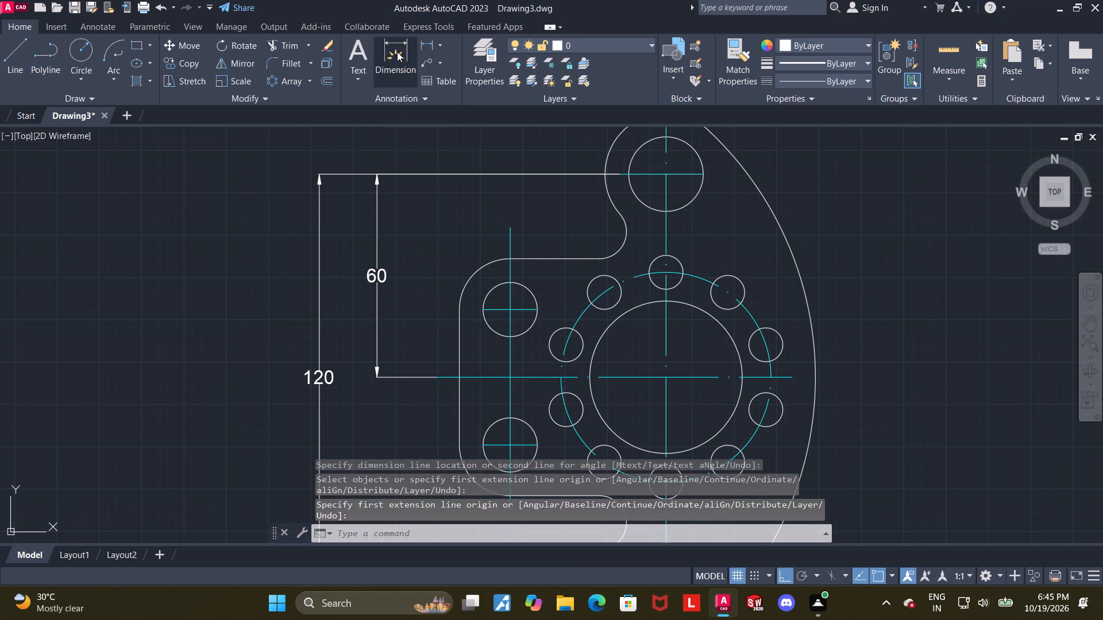
{"action": "scroll", "coordinate": [479, 223], "scroll_direction": "up", "scroll_amount": 1}
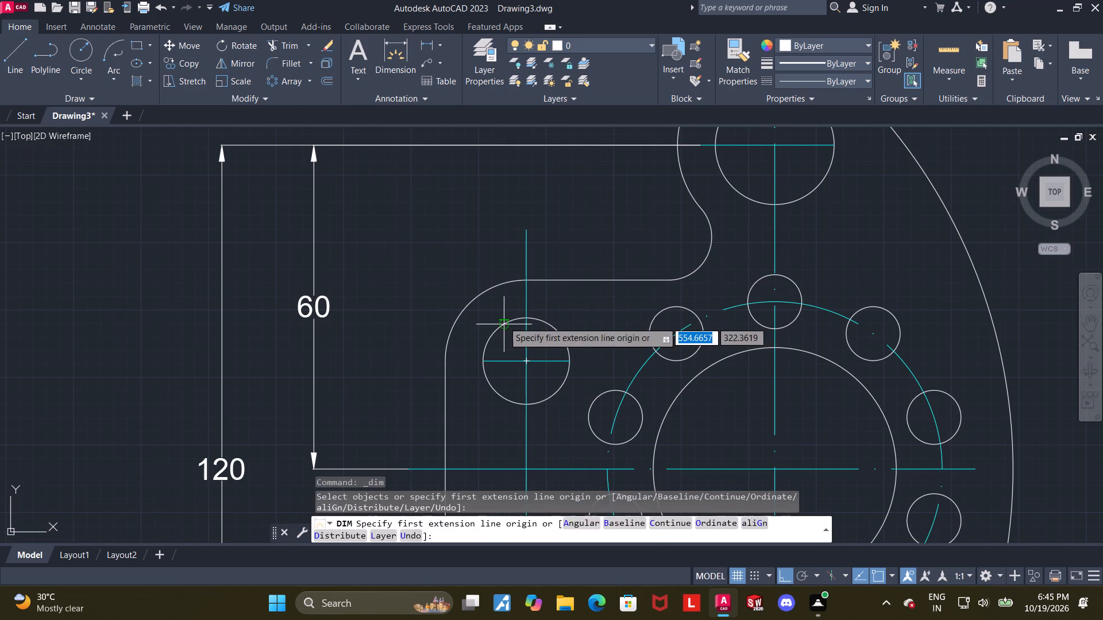
{"action": "left_click", "coordinate": [515, 319]}
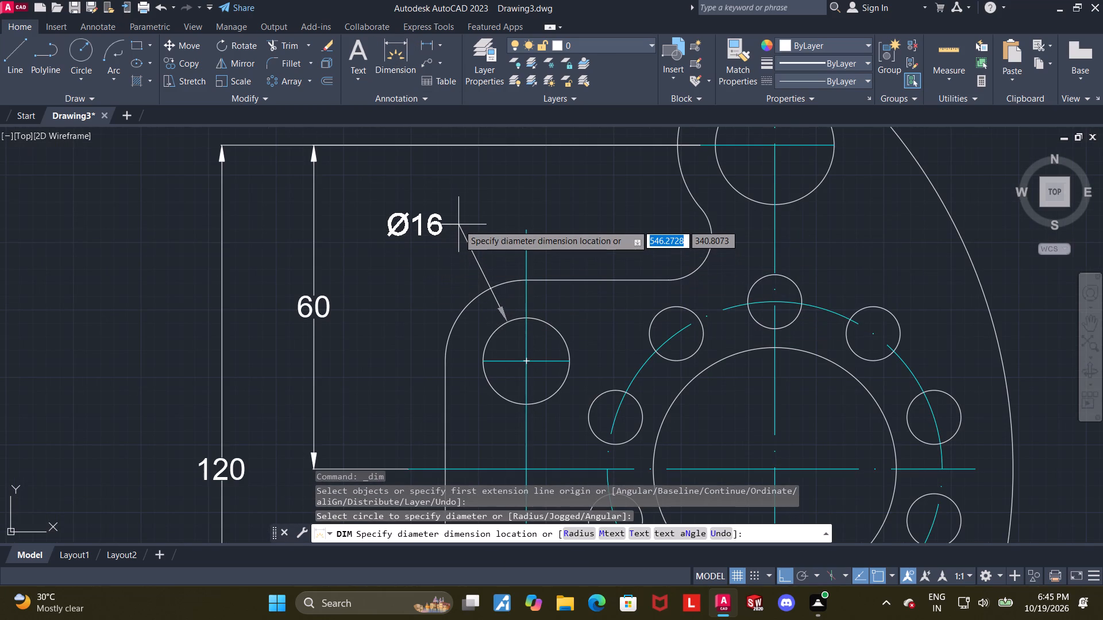
{"action": "left_click", "coordinate": [458, 224]}
{"action": "key", "text": "Escape"}
{"action": "key", "text": "Escape"}
Edit the left arm circle's diameter dimension text so that it reads Ø16 - 2X.
{"action": "double_click", "coordinate": [436, 222]}
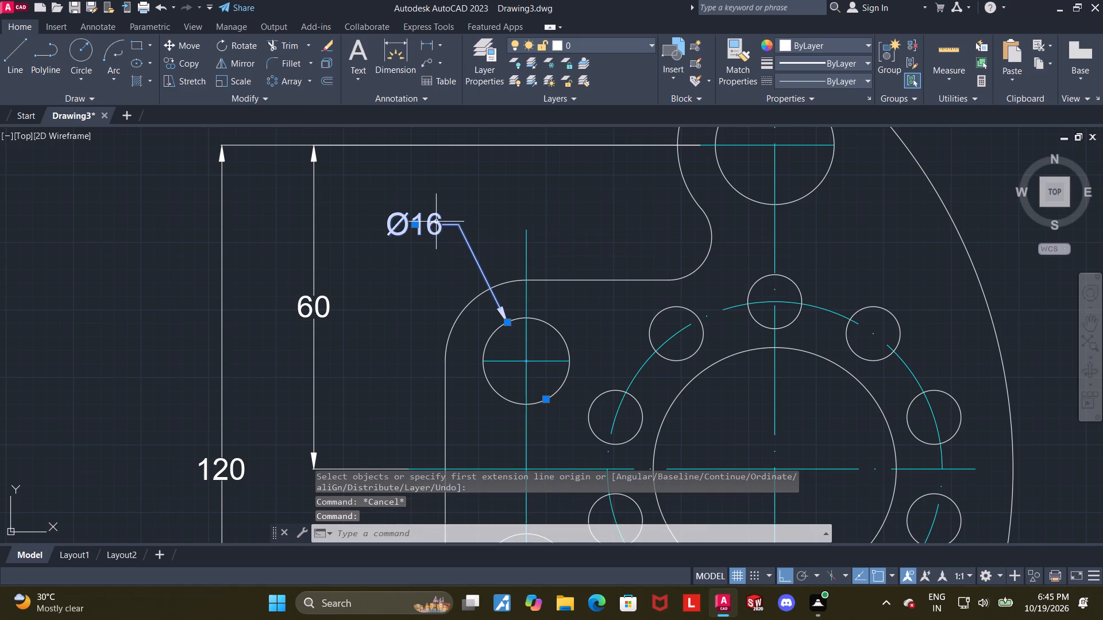
{"action": "key", "text": "Right"}
{"action": "key", "text": "space"}
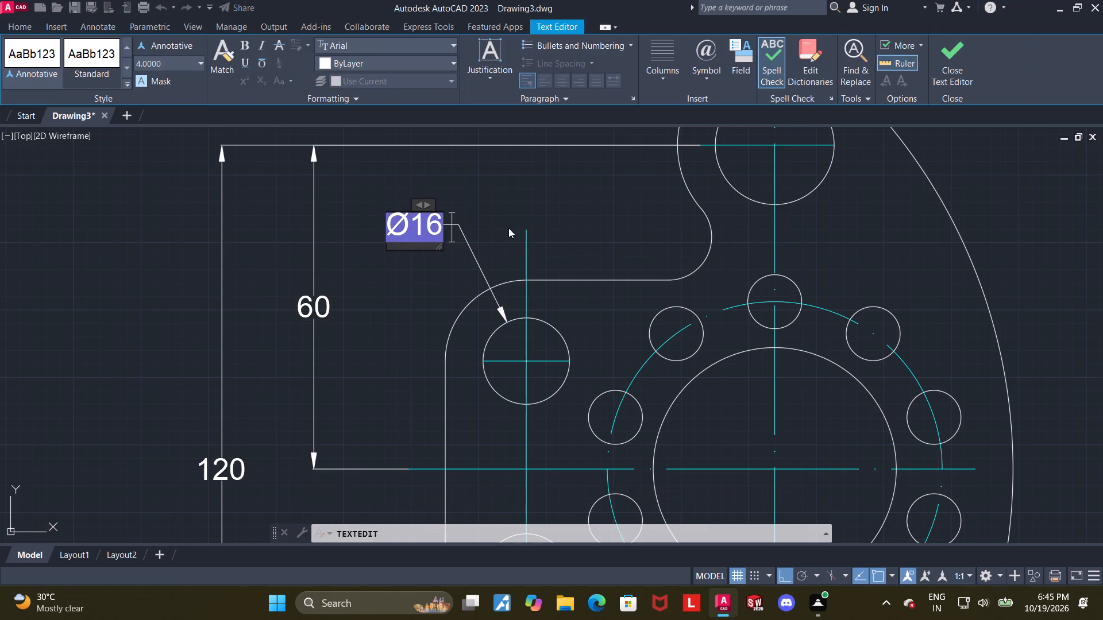
{"action": "type", "text": "- 2"}
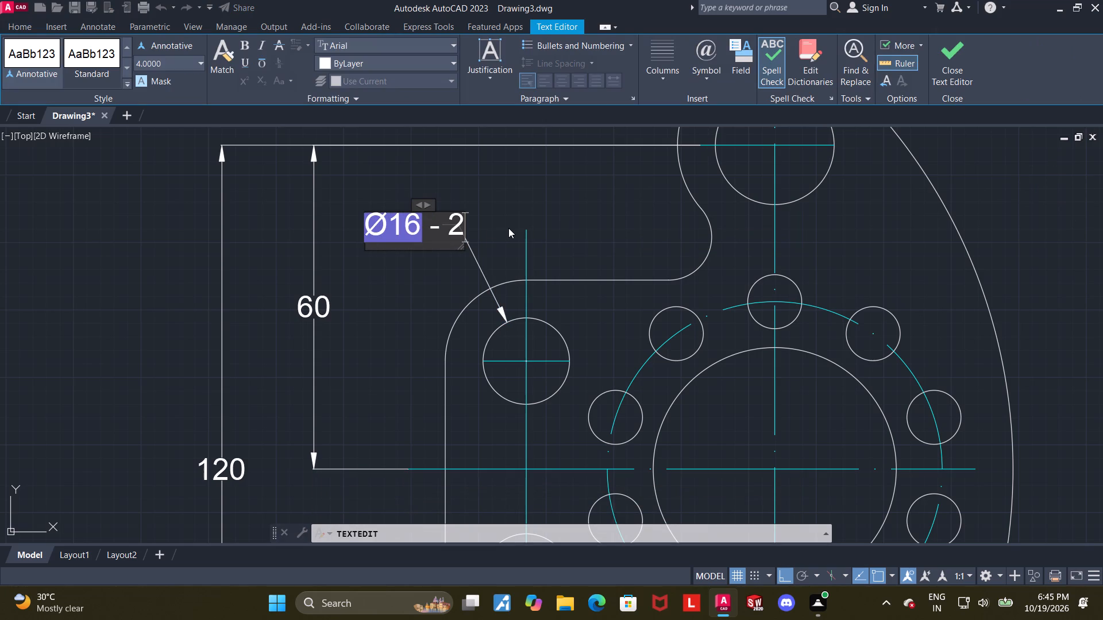
{"action": "left_click", "coordinate": [952, 67]}
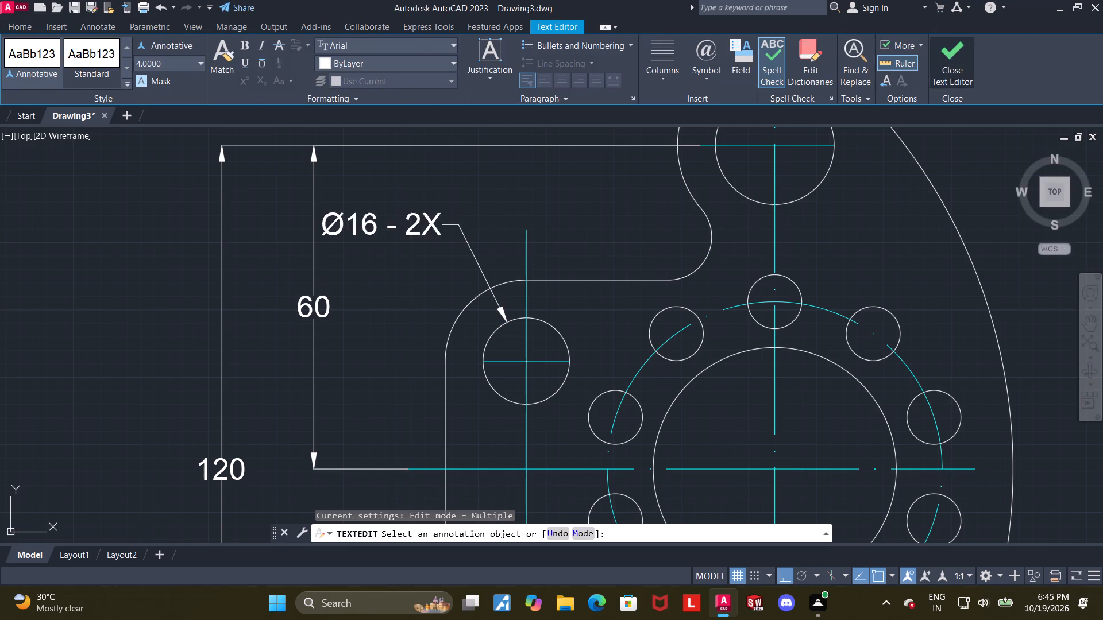
{"action": "scroll", "coordinate": [835, 264], "scroll_direction": "down", "scroll_amount": 2}
{"action": "middle_click_drag", "start_coordinate": [773, 281], "coordinate": [605, 325]}
{"action": "scroll", "coordinate": [515, 319], "scroll_direction": "up", "scroll_amount": 1}
{"action": "key", "text": "Escape"}
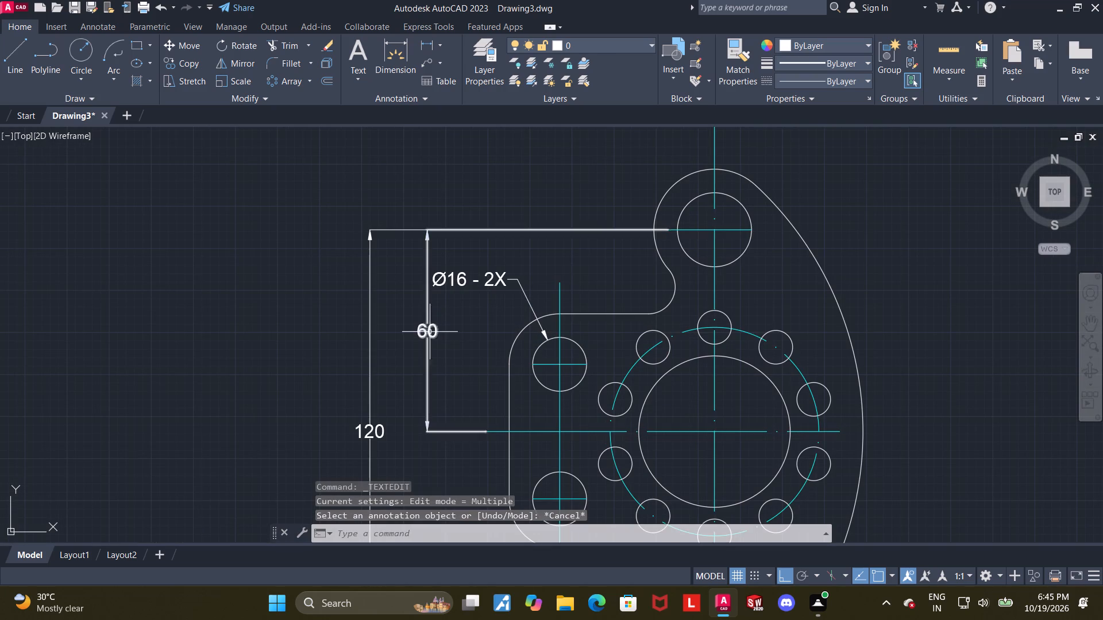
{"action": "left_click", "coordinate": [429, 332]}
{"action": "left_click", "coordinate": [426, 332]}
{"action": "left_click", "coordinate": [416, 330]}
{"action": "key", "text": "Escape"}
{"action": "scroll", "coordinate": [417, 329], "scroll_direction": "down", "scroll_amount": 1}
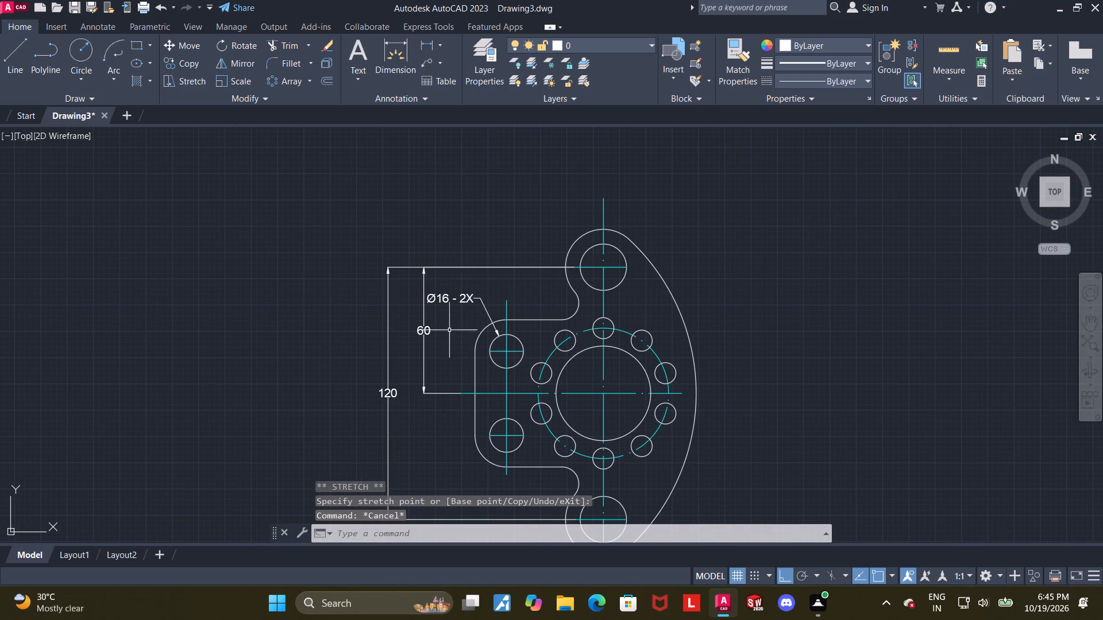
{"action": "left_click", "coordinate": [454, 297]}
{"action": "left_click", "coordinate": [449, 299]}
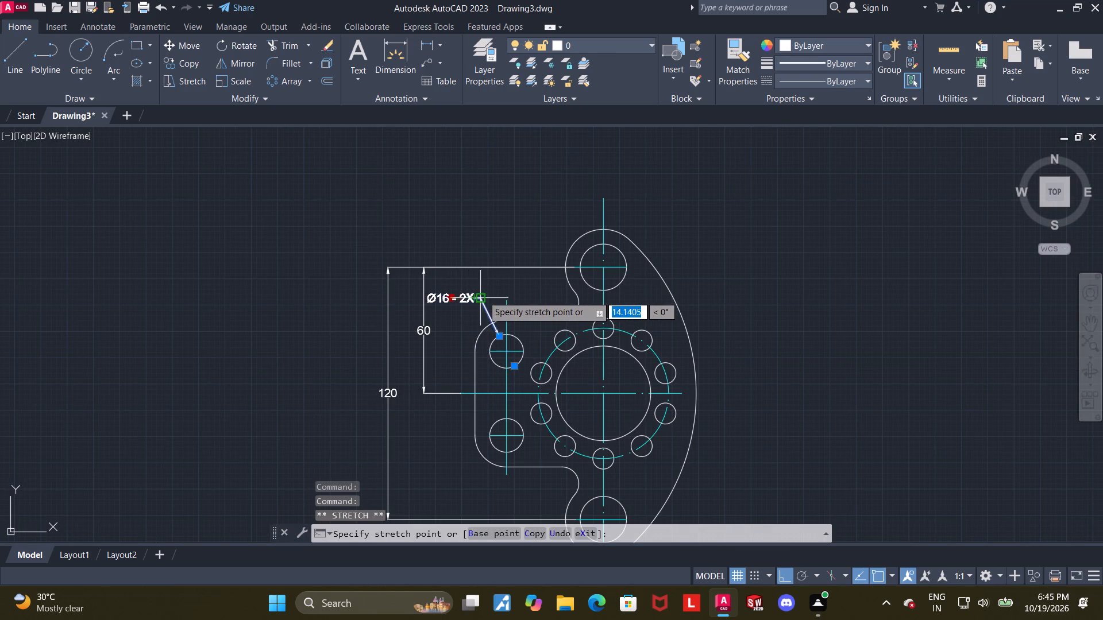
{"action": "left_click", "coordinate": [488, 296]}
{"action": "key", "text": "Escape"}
Add a vertical dimension from the left arm's upper circle centre line to the main horizontal centre line, placed just left of the arm.
{"action": "middle_click_drag", "start_coordinate": [782, 336], "coordinate": [805, 211]}
{"action": "scroll", "coordinate": [784, 281], "scroll_direction": "down", "scroll_amount": 1}
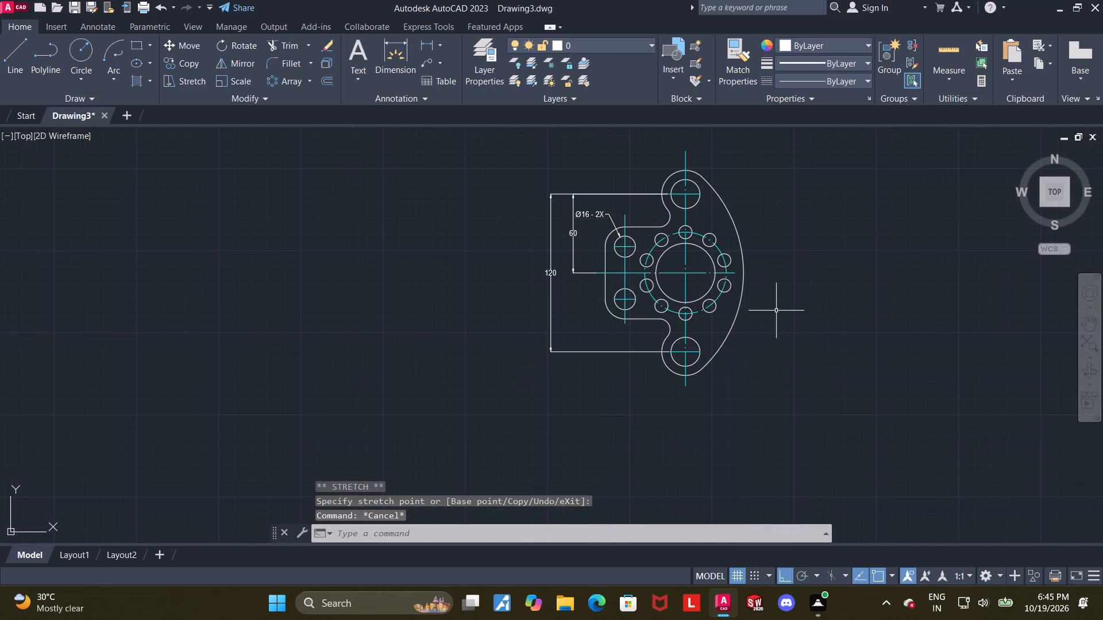
{"action": "middle_click_drag", "start_coordinate": [768, 311], "coordinate": [743, 288]}
{"action": "middle_click_drag", "start_coordinate": [577, 246], "coordinate": [563, 257]}
{"action": "scroll", "coordinate": [596, 239], "scroll_direction": "up", "scroll_amount": 2}
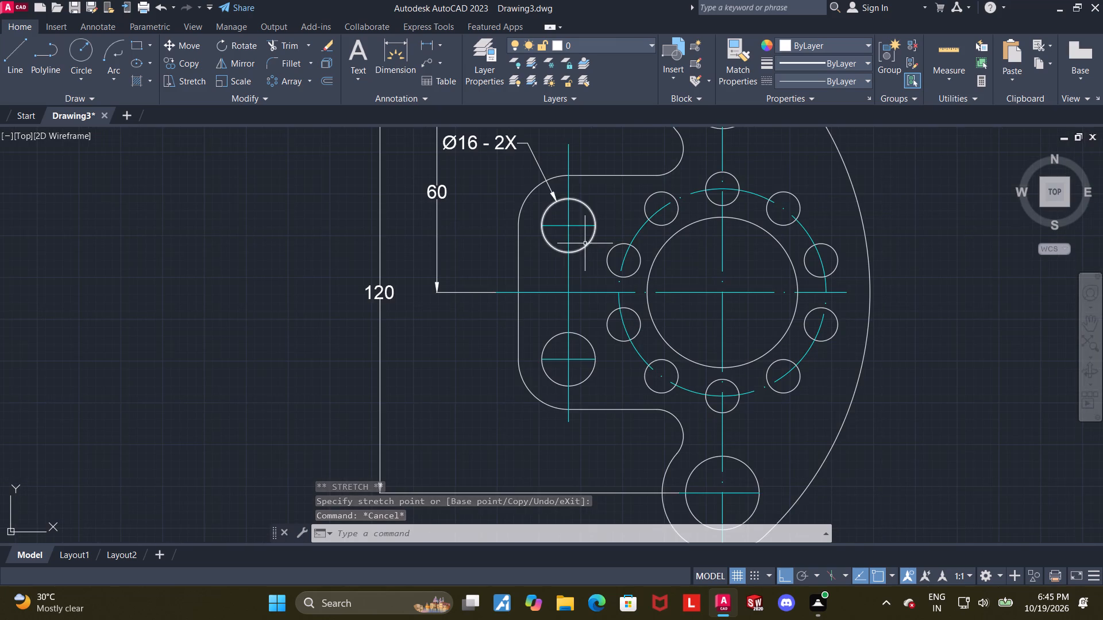
{"action": "middle_click_drag", "start_coordinate": [562, 268], "coordinate": [546, 295]}
{"action": "key", "text": "Escape"}
{"action": "left_click", "coordinate": [394, 50]}
{"action": "scroll", "coordinate": [525, 286], "scroll_direction": "up", "scroll_amount": 1}
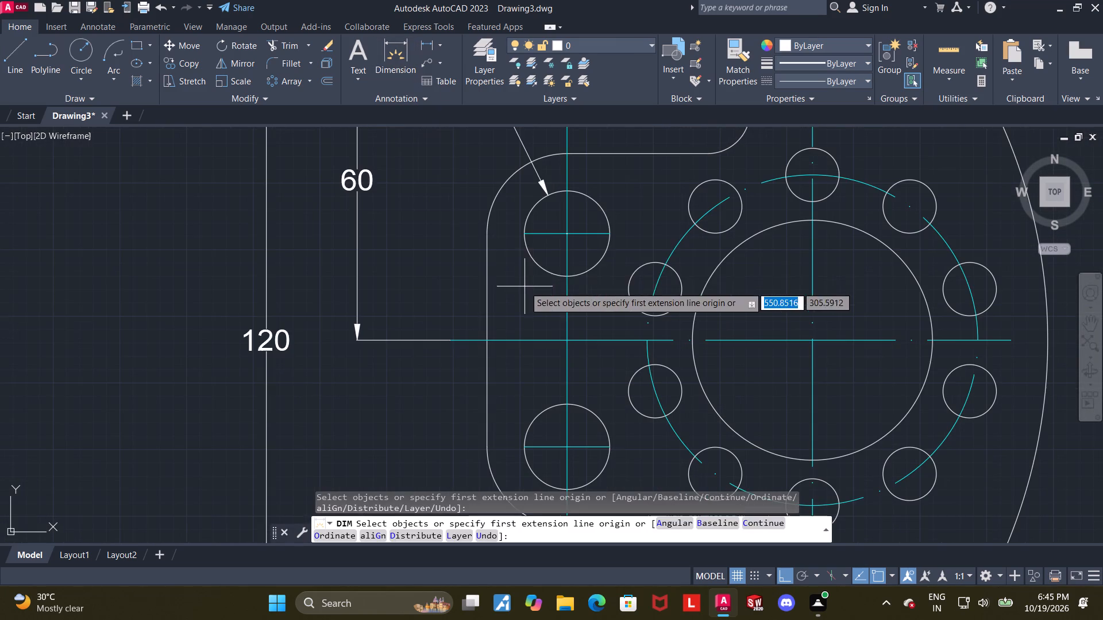
{"action": "left_click", "coordinate": [523, 233]}
{"action": "left_click", "coordinate": [450, 341]}
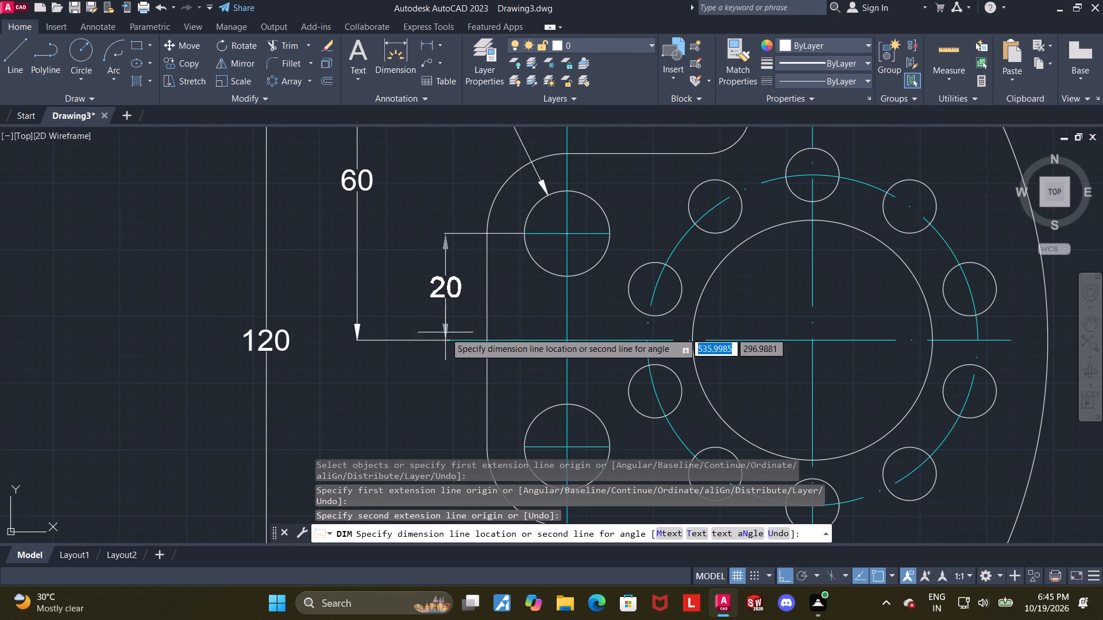
{"action": "left_click", "coordinate": [427, 318]}
{"action": "key", "text": "Escape"}
{"action": "middle_click_drag", "start_coordinate": [402, 339], "coordinate": [379, 334]}
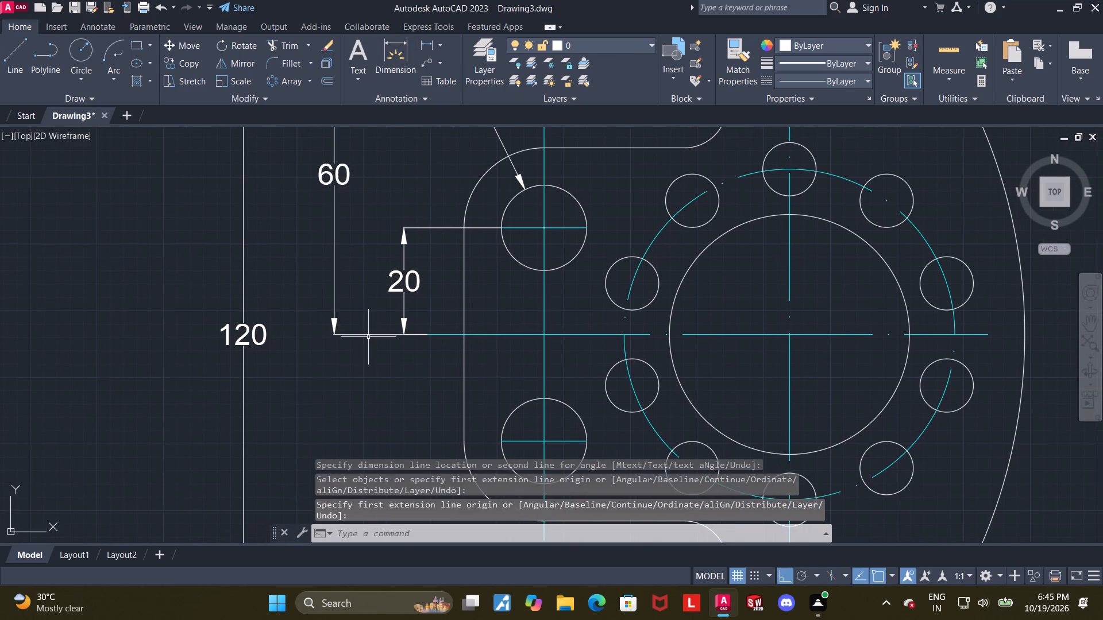
Add a vertical dimension between the left arm's upper and lower circle centre lines, placed outside the upper circle's offset dimension.
{"action": "middle_click_drag", "start_coordinate": [365, 338], "coordinate": [265, 309]}
{"action": "key", "text": "Escape"}
{"action": "left_click", "coordinate": [397, 55]}
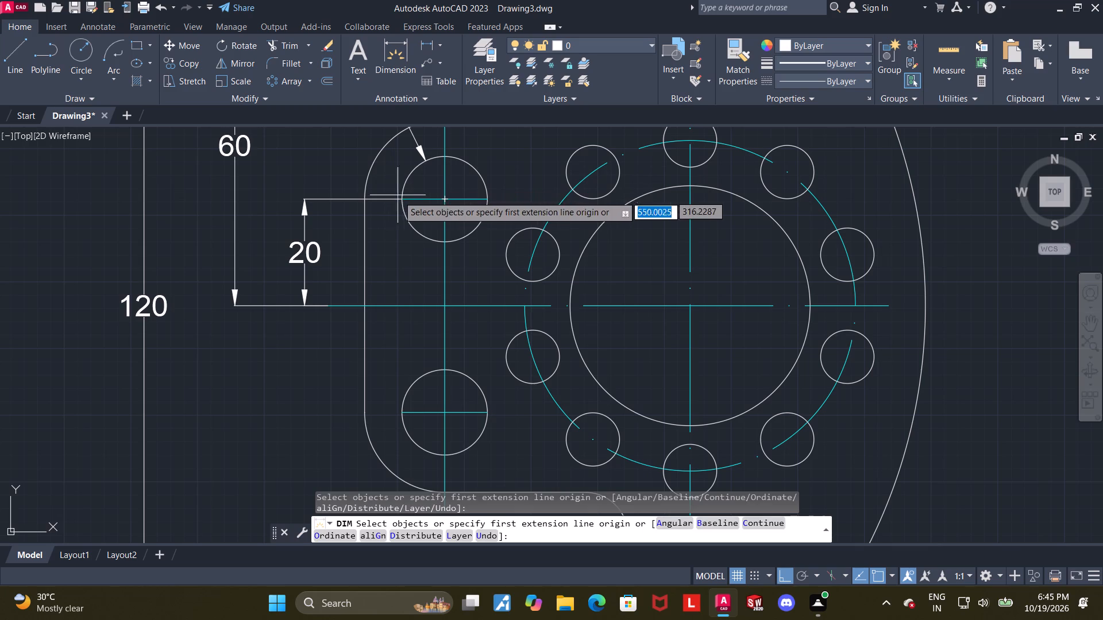
{"action": "left_click", "coordinate": [402, 200]}
{"action": "left_click", "coordinate": [402, 412]}
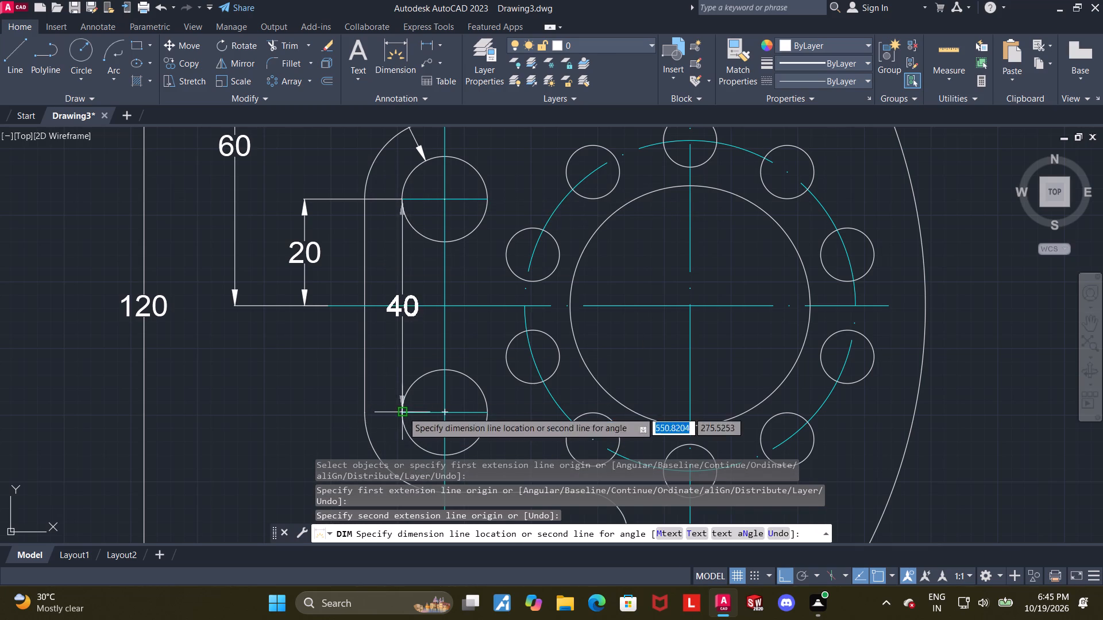
{"action": "left_click", "coordinate": [269, 369]}
{"action": "key", "text": "Escape"}
Move the text of the left arm's circle spacing dimension down its dimension line, clear of the main horizontal centre line.
{"action": "left_click", "coordinate": [268, 305]}
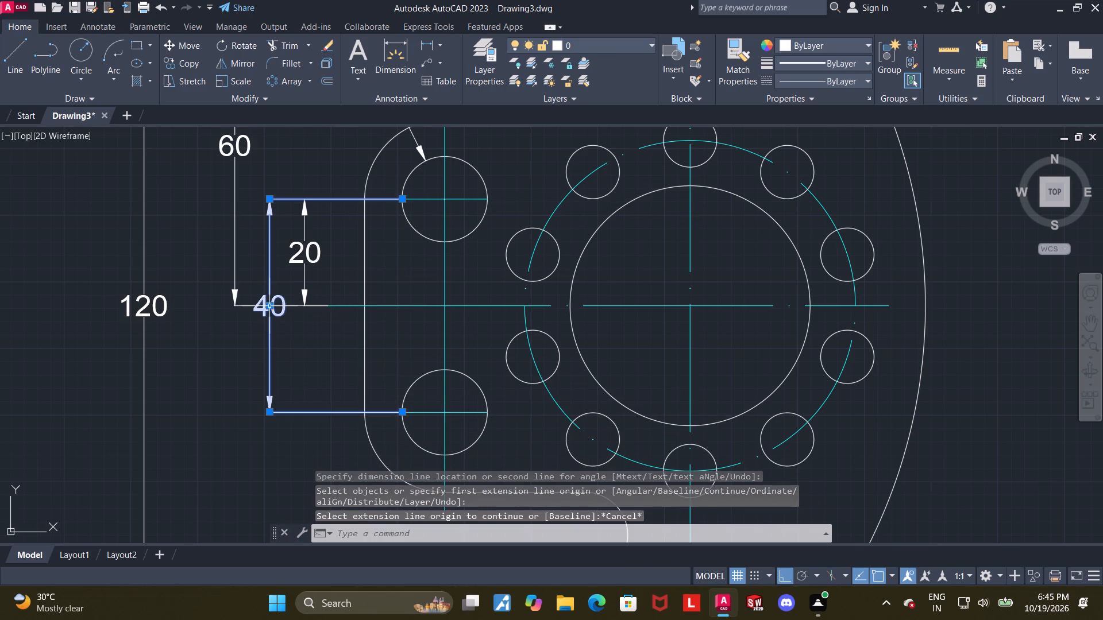
{"action": "left_click", "coordinate": [270, 306]}
{"action": "left_click", "coordinate": [277, 356]}
{"action": "key", "text": "Escape"}
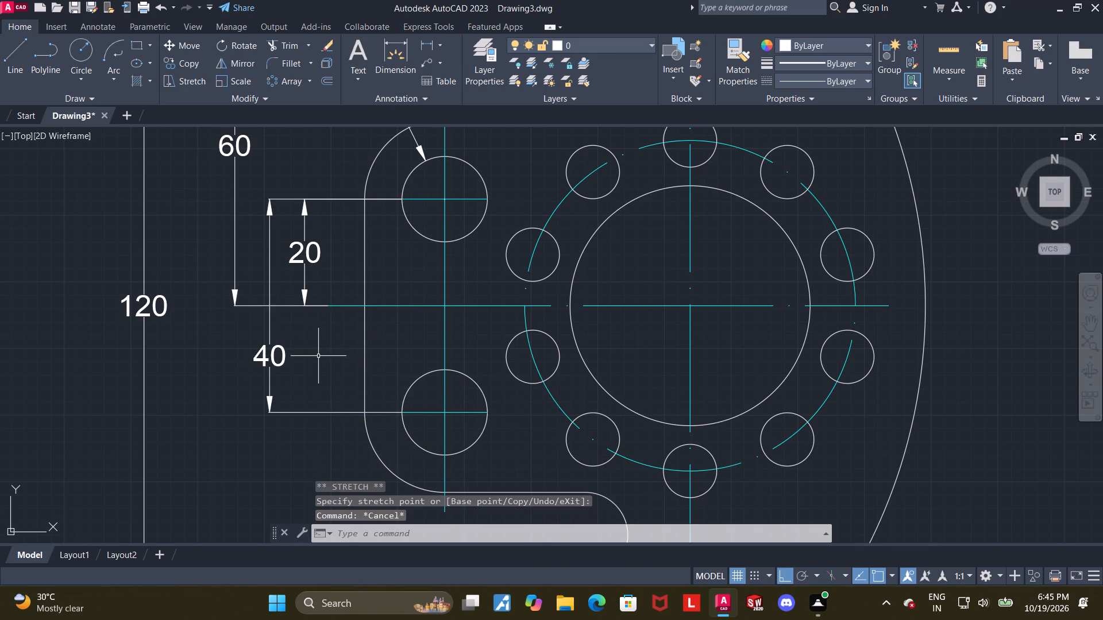
Add a radius dimension to the left arm's lower corner fillet, with its text below and left of the corner.
{"action": "middle_click_drag", "start_coordinate": [309, 356], "coordinate": [215, 334]}
{"action": "scroll", "coordinate": [215, 332], "scroll_direction": "down", "scroll_amount": 1}
{"action": "middle_click_drag", "start_coordinate": [246, 355], "coordinate": [248, 280]}
{"action": "scroll", "coordinate": [234, 366], "scroll_direction": "up", "scroll_amount": 1}
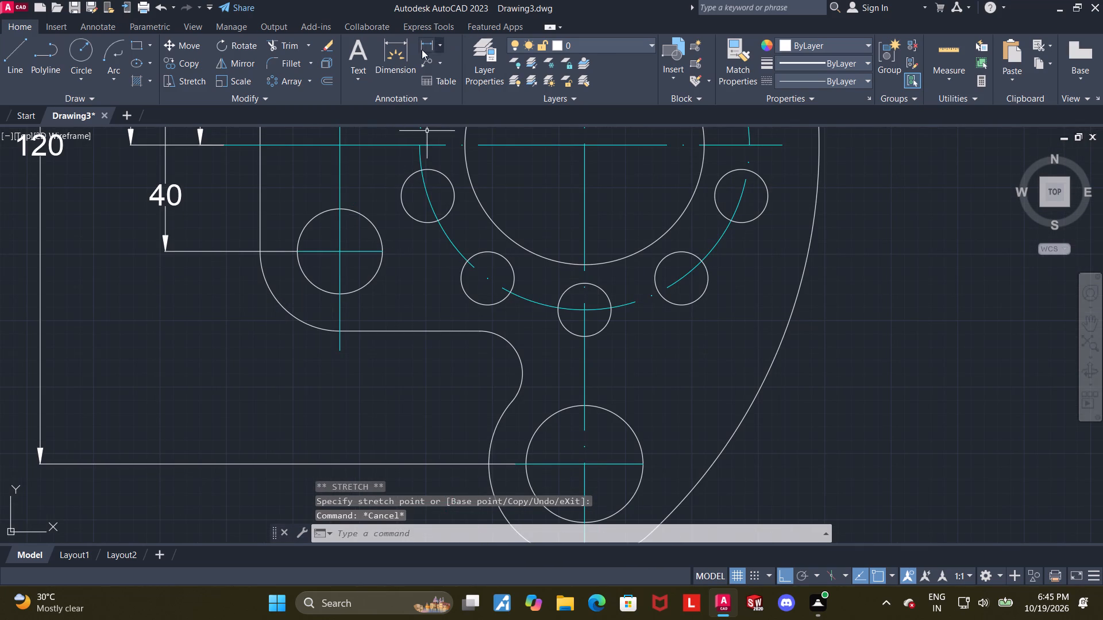
{"action": "left_click", "coordinate": [397, 55]}
{"action": "scroll", "coordinate": [272, 319], "scroll_direction": "up", "scroll_amount": 1}
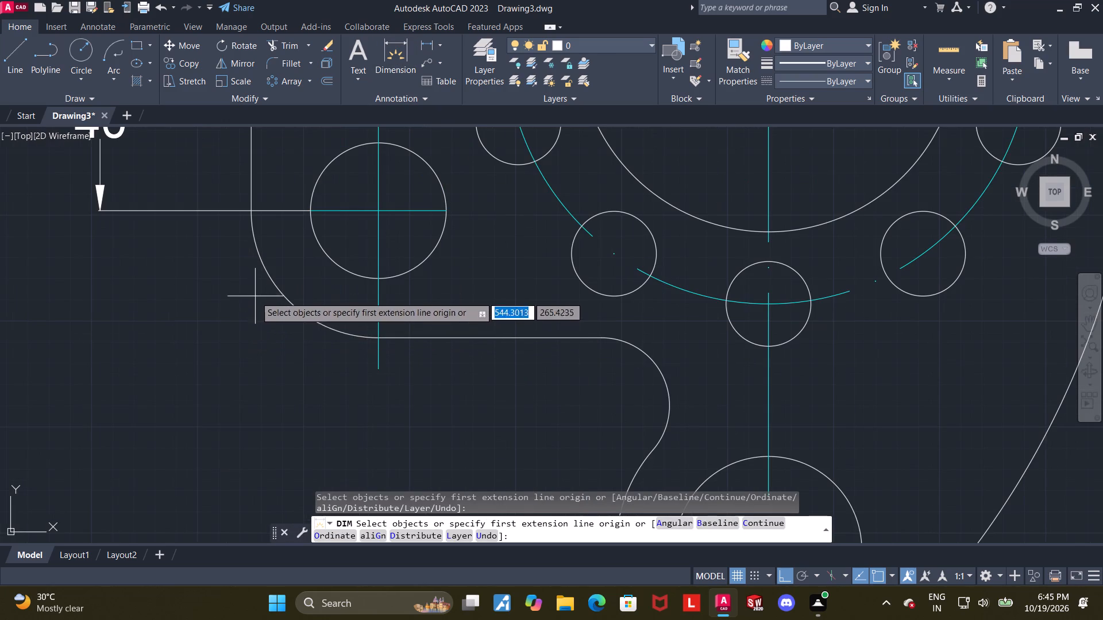
{"action": "left_click", "coordinate": [265, 272]}
{"action": "scroll", "coordinate": [226, 362], "scroll_direction": "down", "scroll_amount": 1}
{"action": "left_click", "coordinate": [223, 365]}
{"action": "key", "text": "Escape"}
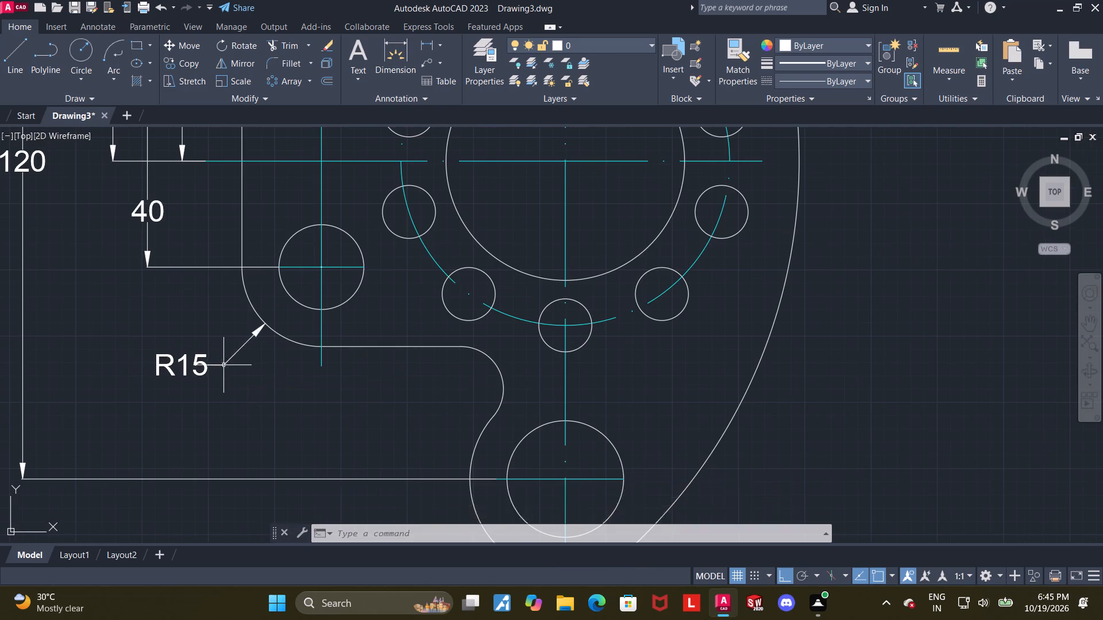
Edit the left arm corner fillet's radius dimension text so that it reads R15 - 2X.
{"action": "double_click", "coordinate": [179, 367]}
{"action": "key", "text": "Escape"}
{"action": "double_click", "coordinate": [191, 370]}
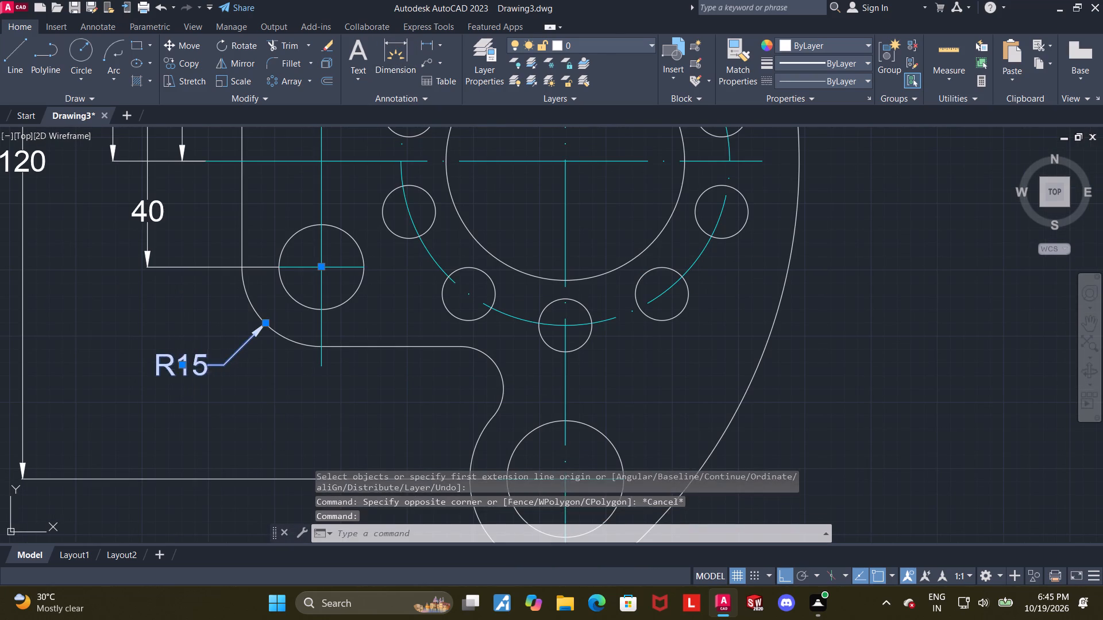
{"action": "key", "text": "Right"}
{"action": "key", "text": "space"}
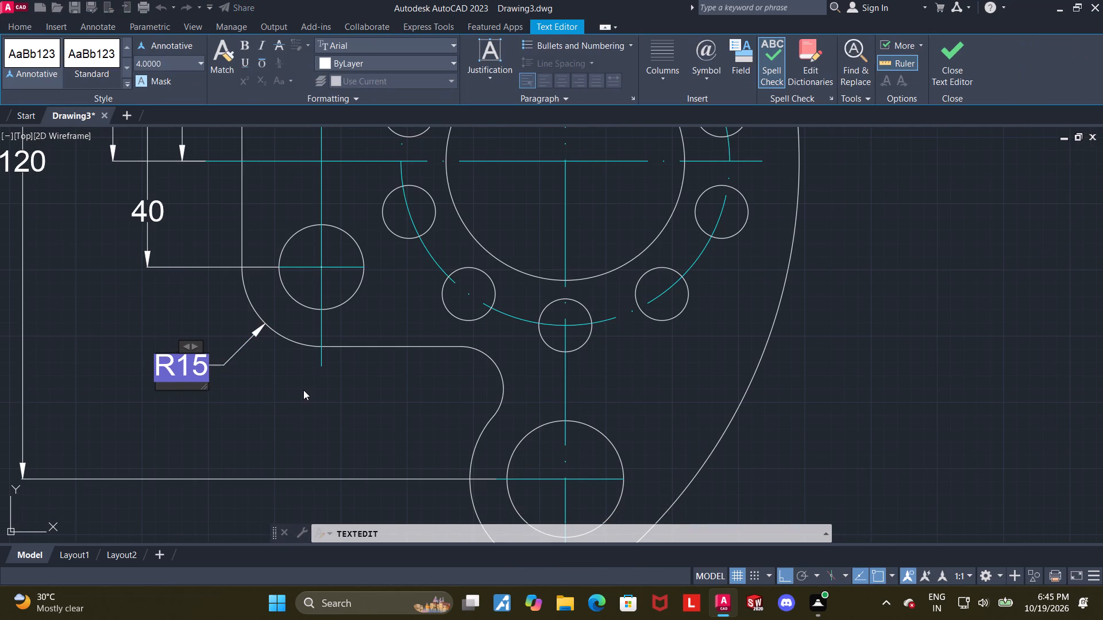
{"action": "type", "text": "- 2"}
{"action": "key", "text": "x"}
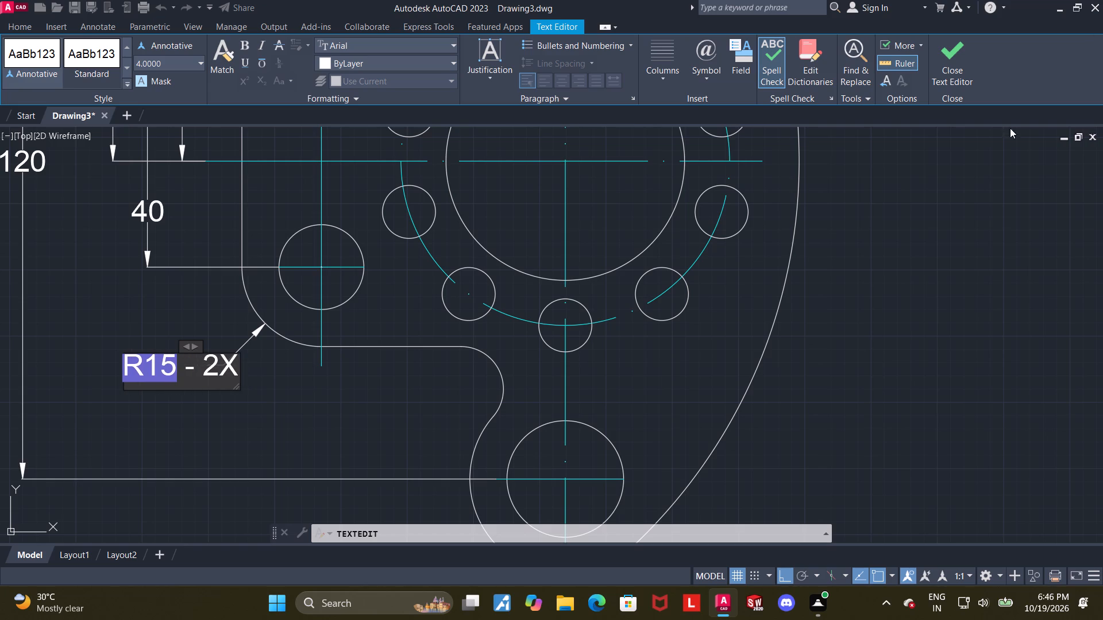
{"action": "left_click", "coordinate": [960, 60]}
Add a radius dimension to the small fillet between the left arm and the lower lobe, with its text inside the notch.
{"action": "scroll", "coordinate": [860, 291], "scroll_direction": "down", "scroll_amount": 1}
{"action": "middle_click_drag", "start_coordinate": [855, 299], "coordinate": [870, 309]}
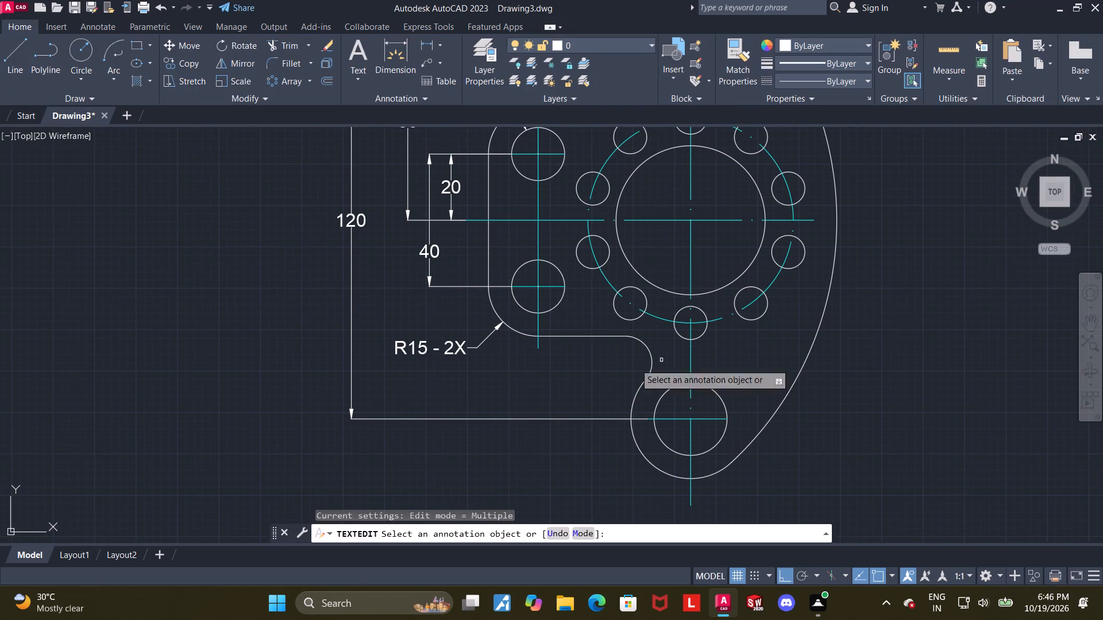
{"action": "scroll", "coordinate": [514, 347], "scroll_direction": "up", "scroll_amount": 2}
{"action": "left_click", "coordinate": [383, 48]}
{"action": "scroll", "coordinate": [794, 383], "scroll_direction": "up", "scroll_amount": 1}
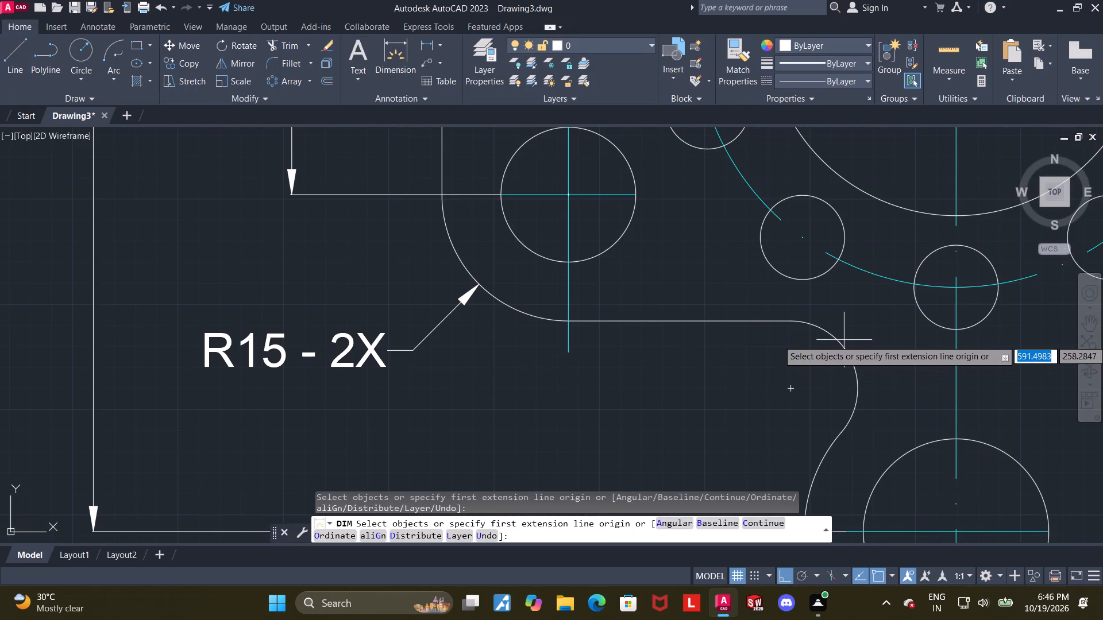
{"action": "left_click", "coordinate": [830, 335]}
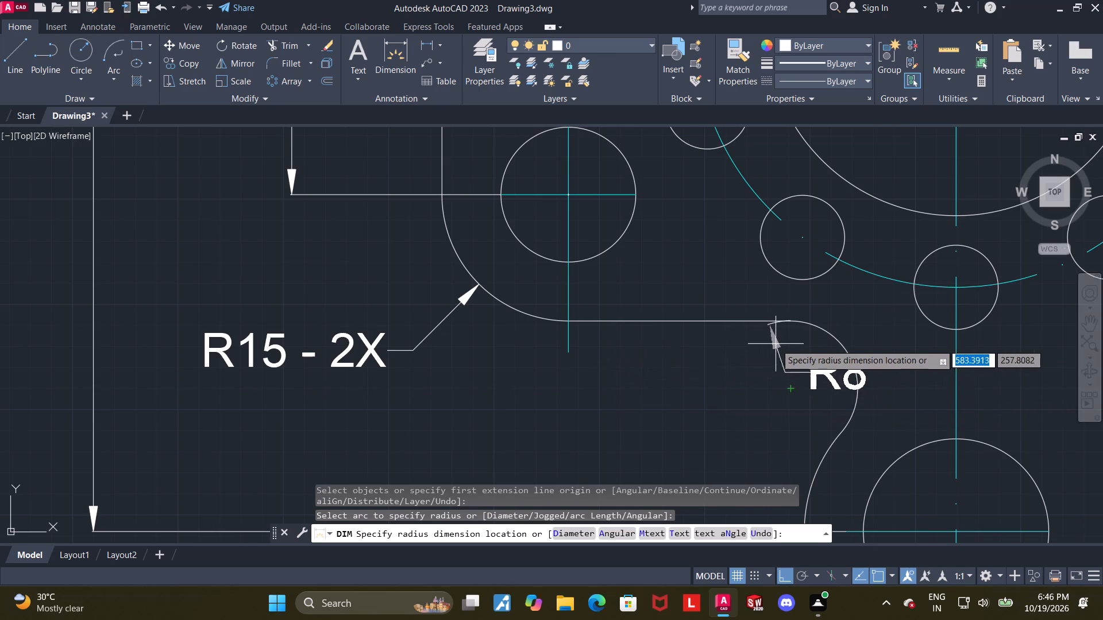
{"action": "left_click", "coordinate": [799, 382]}
{"action": "key", "text": "Escape"}
Edit the small notch fillet's radius dimension text so that it reads R8 - 2X.
{"action": "double_click", "coordinate": [766, 383]}
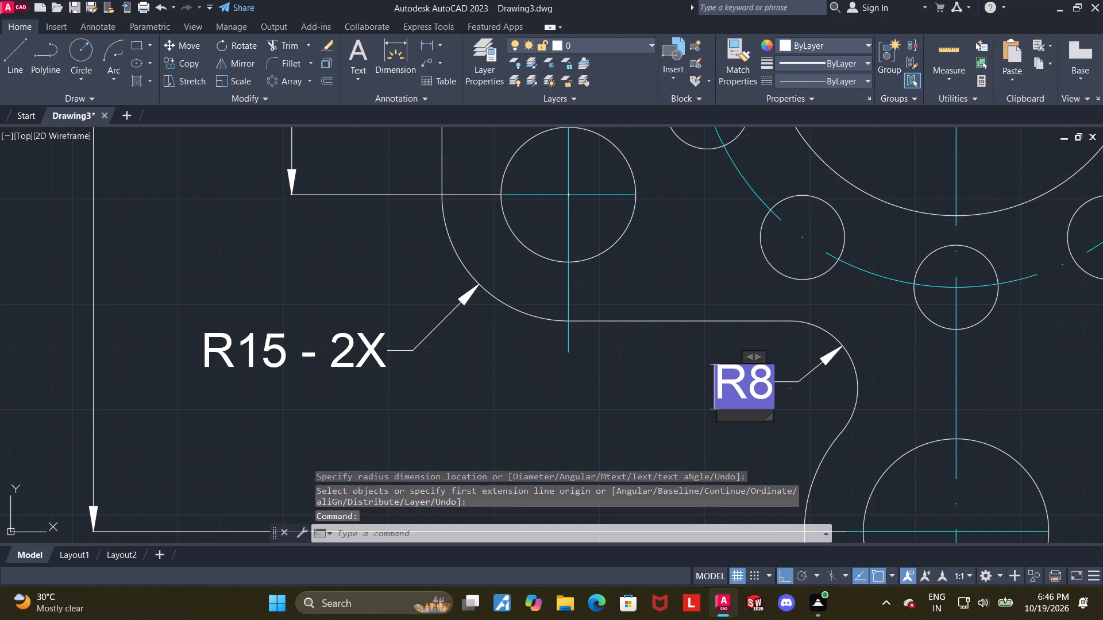
{"action": "key", "text": "Right"}
{"action": "key", "text": "space"}
{"action": "type", "text": "-"}
{"action": "key", "text": "space"}
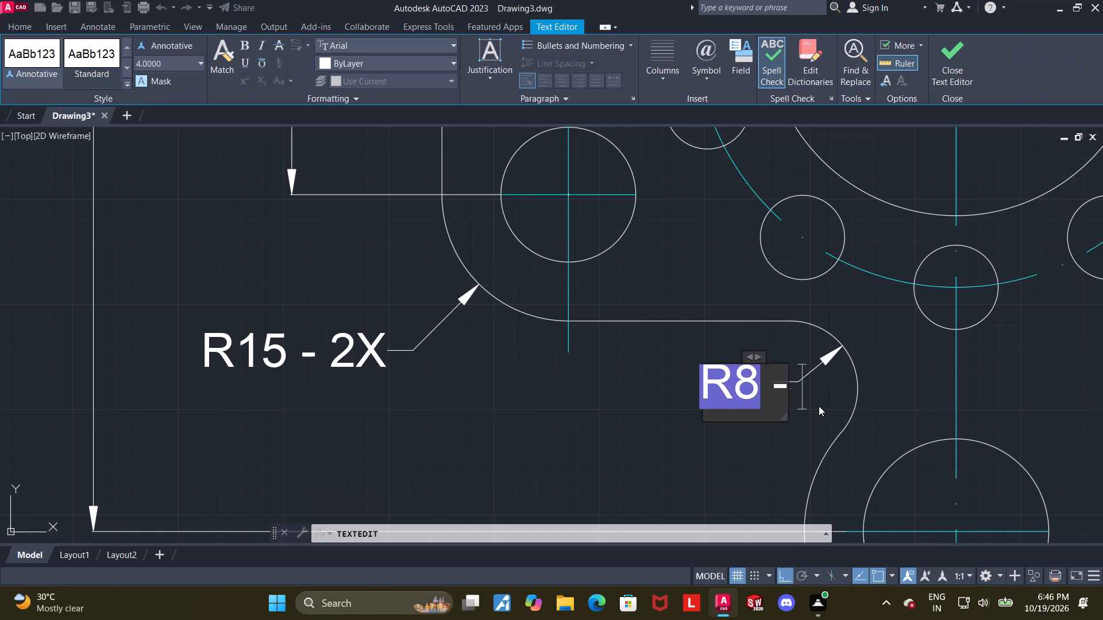
{"action": "key", "text": "2"}
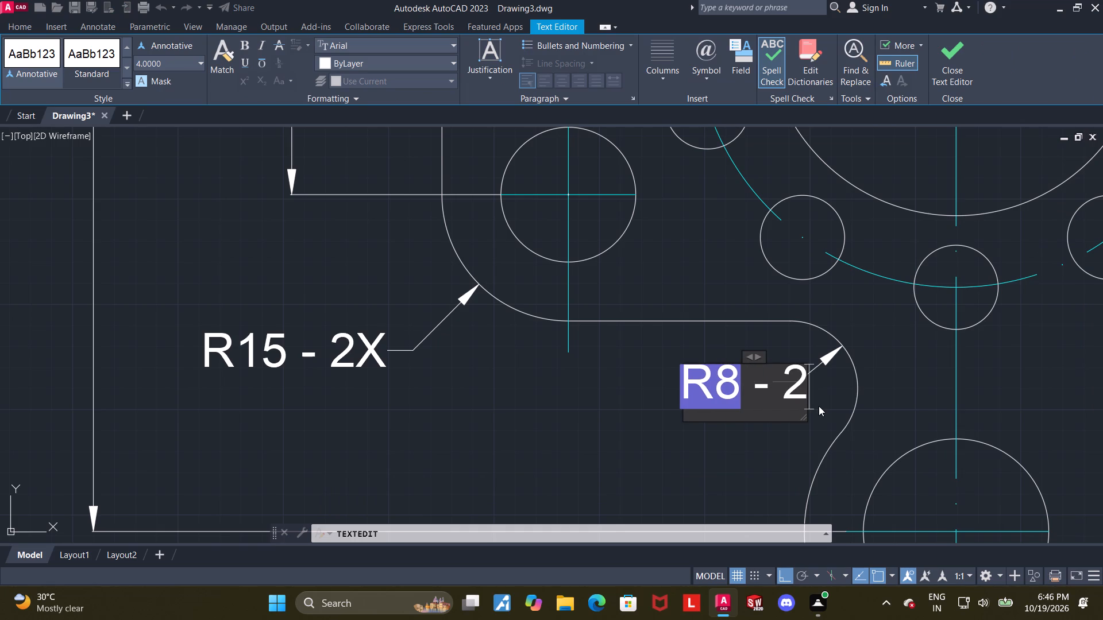
{"action": "key", "text": "x"}
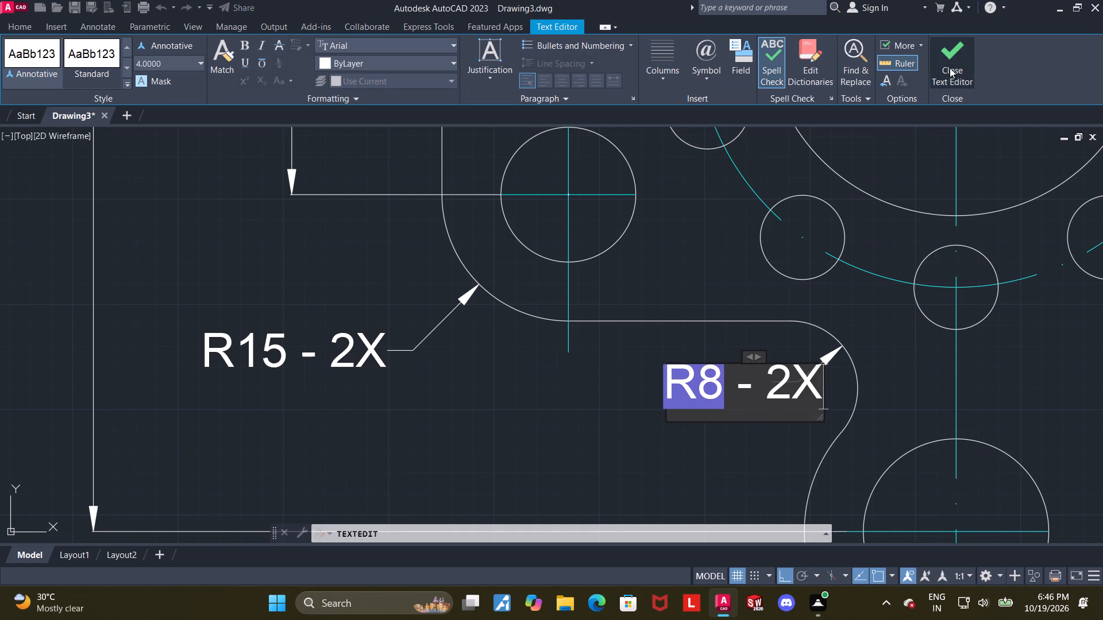
{"action": "left_click", "coordinate": [952, 59]}
Add a radius dimension to the outer arc around the lower large circle, with its text below and left of the lobe.
{"action": "scroll", "coordinate": [795, 236], "scroll_direction": "down", "scroll_amount": 2}
{"action": "middle_click_drag", "start_coordinate": [702, 346], "coordinate": [226, 318]}
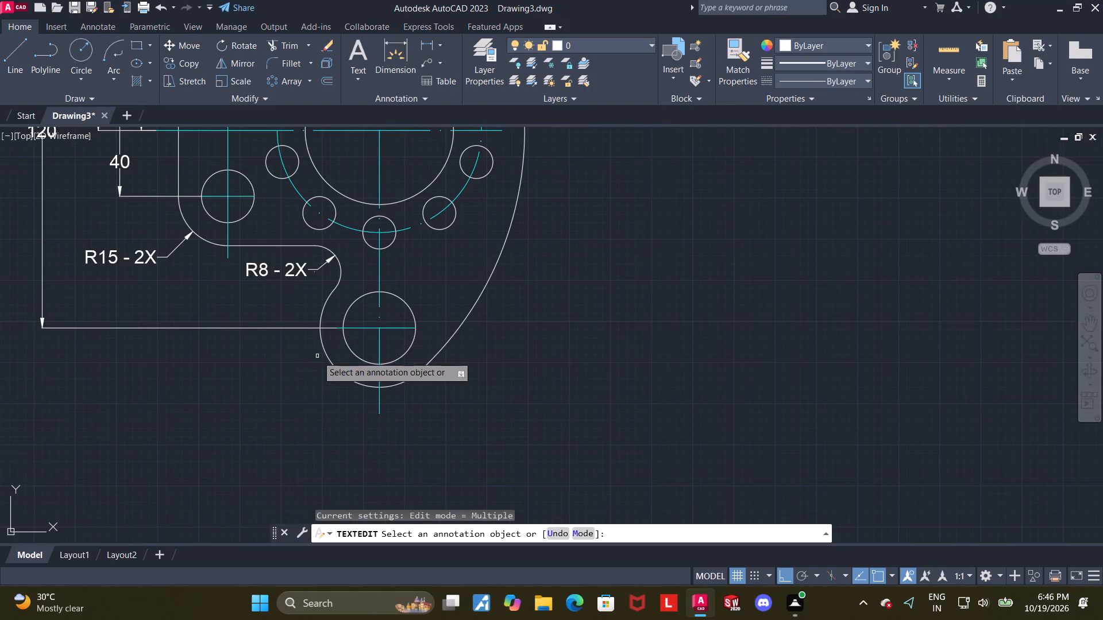
{"action": "middle_click_drag", "start_coordinate": [317, 356], "coordinate": [273, 303]}
{"action": "middle_click_drag", "start_coordinate": [232, 363], "coordinate": [249, 349]}
{"action": "scroll", "coordinate": [240, 292], "scroll_direction": "up", "scroll_amount": 1}
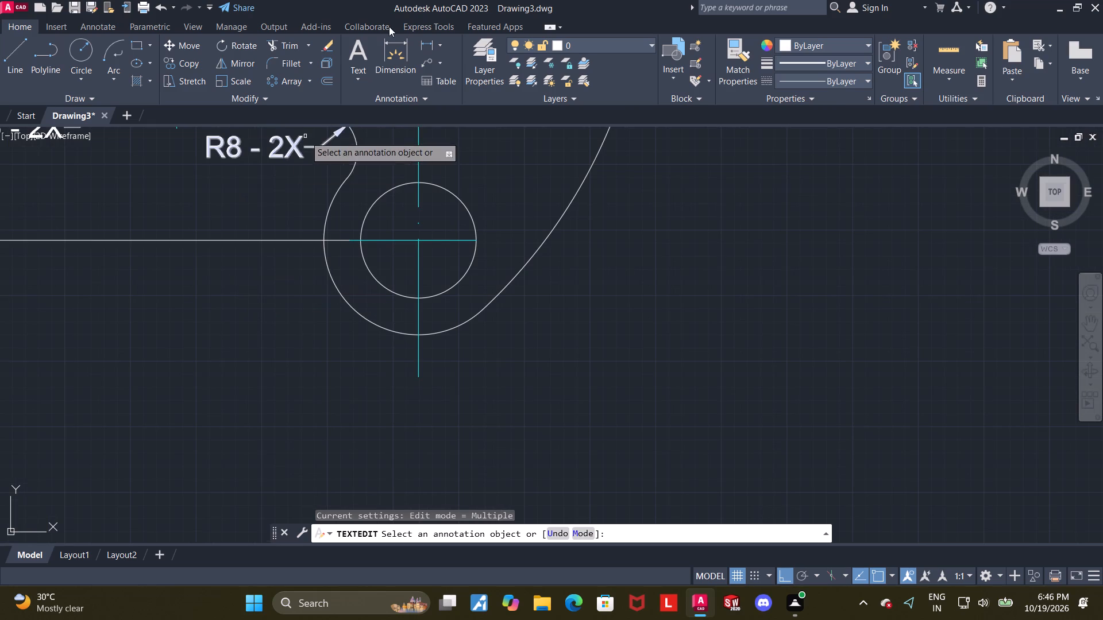
{"action": "left_click", "coordinate": [398, 55]}
{"action": "scroll", "coordinate": [284, 316], "scroll_direction": "up", "scroll_amount": 1}
{"action": "left_click", "coordinate": [360, 252]}
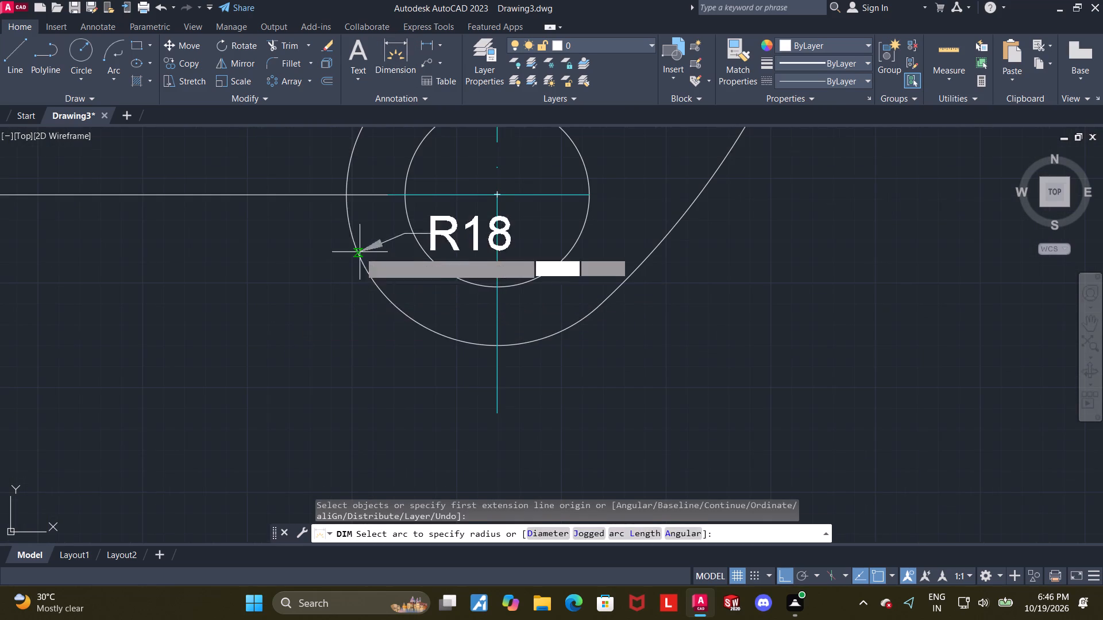
{"action": "left_click", "coordinate": [207, 326]}
{"action": "key", "text": "Escape"}
Edit the lower lobe's radius dimension text so that it reads R18 - 2X.
{"action": "triple_click", "coordinate": [169, 334]}
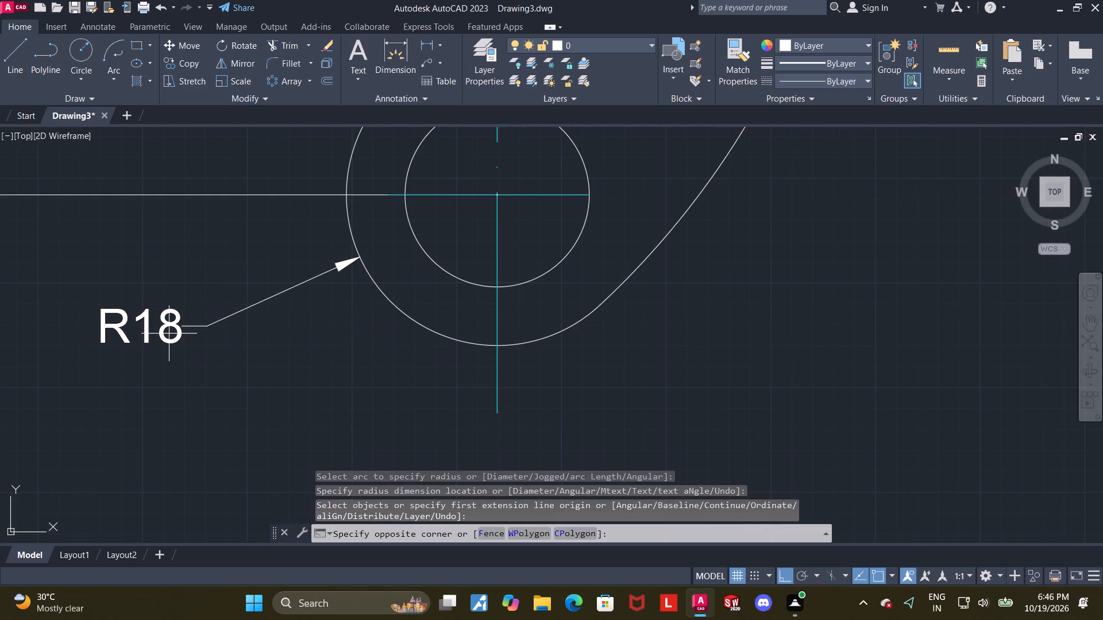
{"action": "key", "text": "Escape"}
{"action": "double_click", "coordinate": [178, 334]}
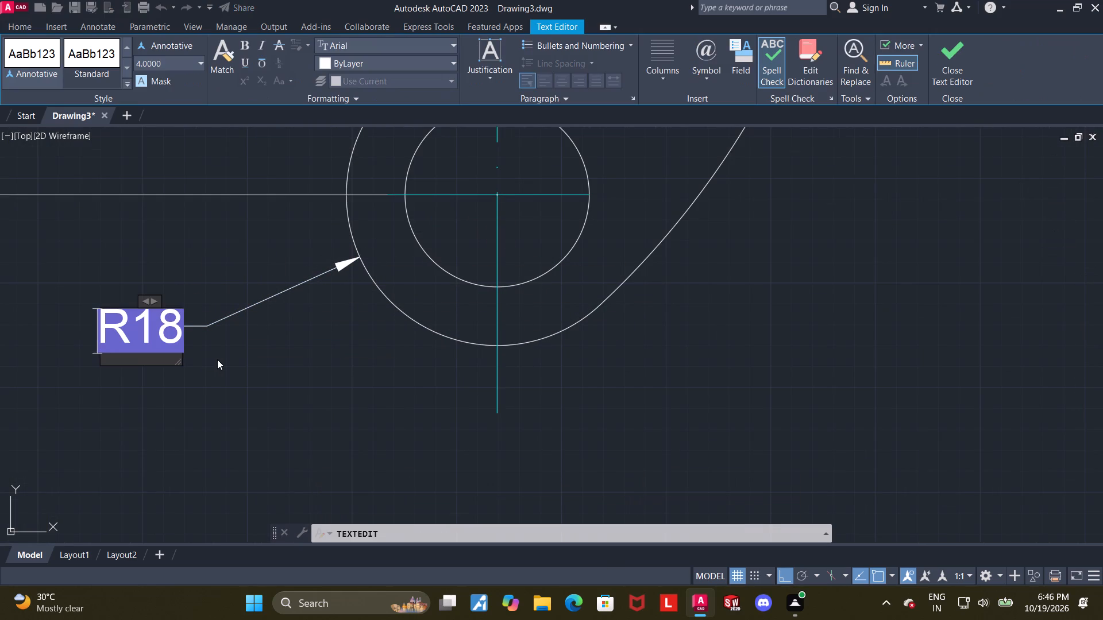
{"action": "key", "text": "Right"}
{"action": "key", "text": "space"}
{"action": "type", "text": "-"}
{"action": "key", "text": "space"}
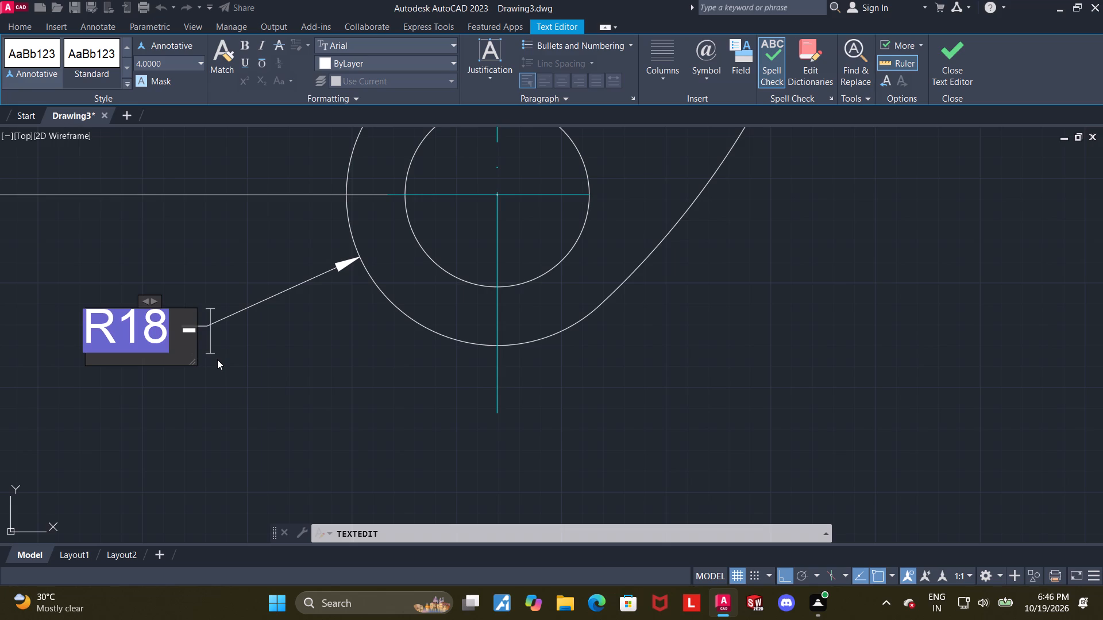
{"action": "type", "text": "2x"}
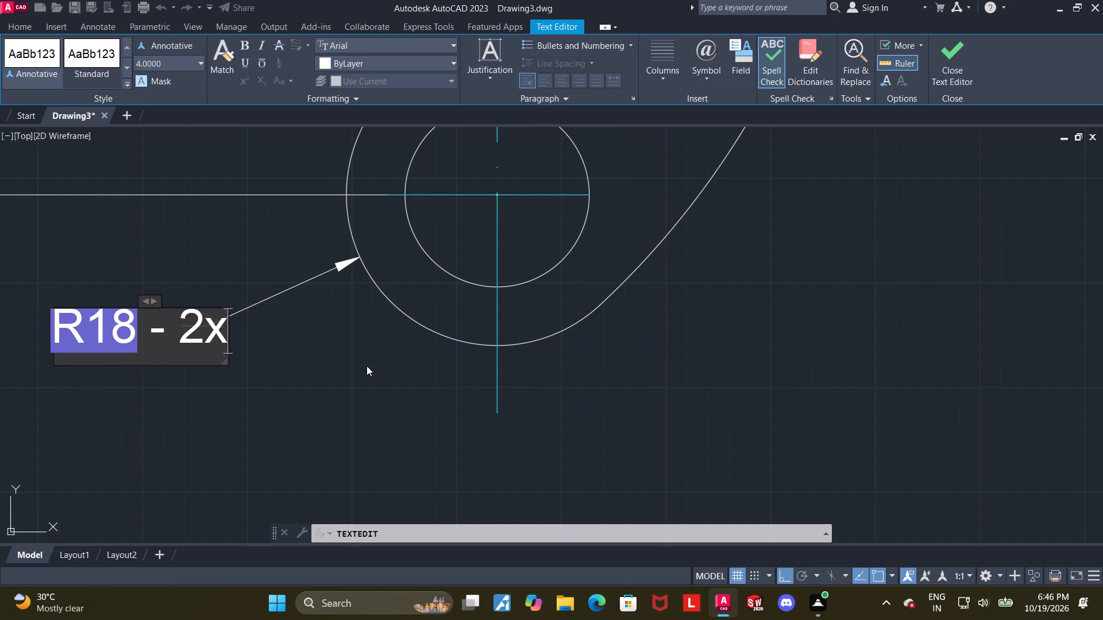
{"action": "left_click", "coordinate": [965, 61]}
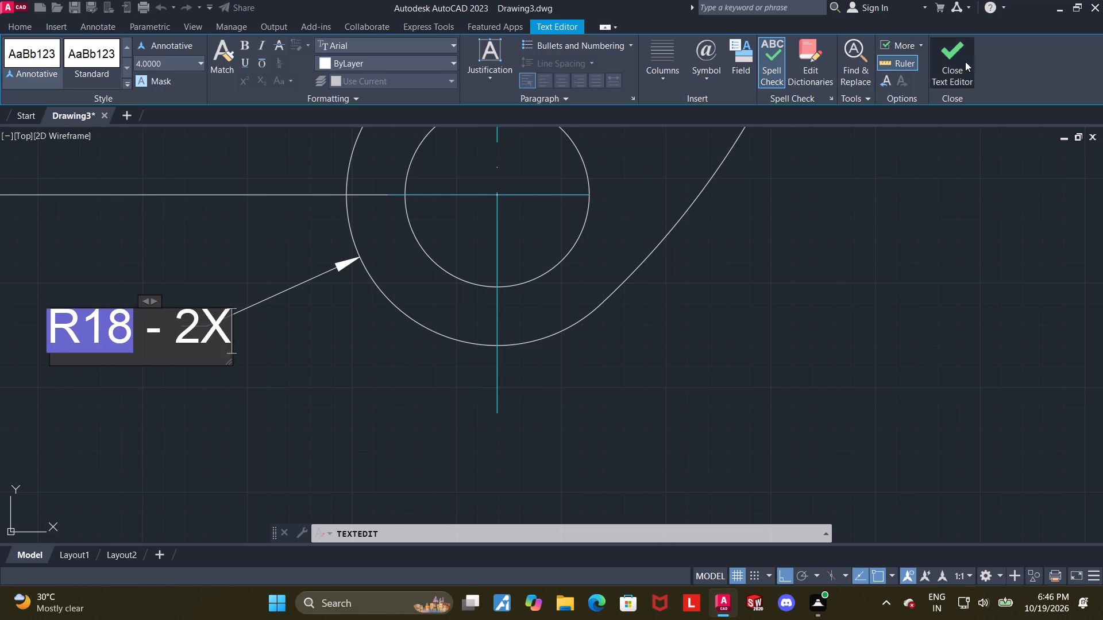
Add a horizontal dimension between the left arm circles' vertical centre line and the part's main vertical centre line, placed below the part.
{"action": "scroll", "coordinate": [827, 258], "scroll_direction": "down", "scroll_amount": 1}
{"action": "middle_click_drag", "start_coordinate": [834, 265], "coordinate": [801, 311]}
{"action": "scroll", "coordinate": [786, 313], "scroll_direction": "down", "scroll_amount": 2}
{"action": "middle_click_drag", "start_coordinate": [762, 322], "coordinate": [726, 329]}
{"action": "scroll", "coordinate": [716, 327], "scroll_direction": "up", "scroll_amount": 1}
{"action": "left_click", "coordinate": [399, 48]}
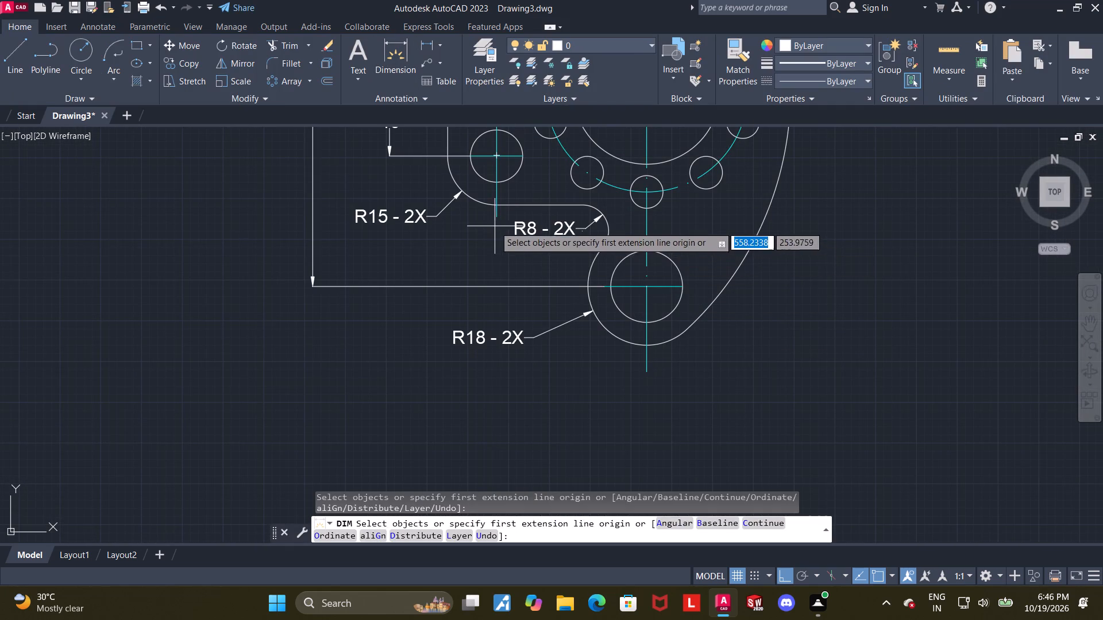
{"action": "left_click", "coordinate": [495, 218]}
{"action": "left_click", "coordinate": [645, 371]}
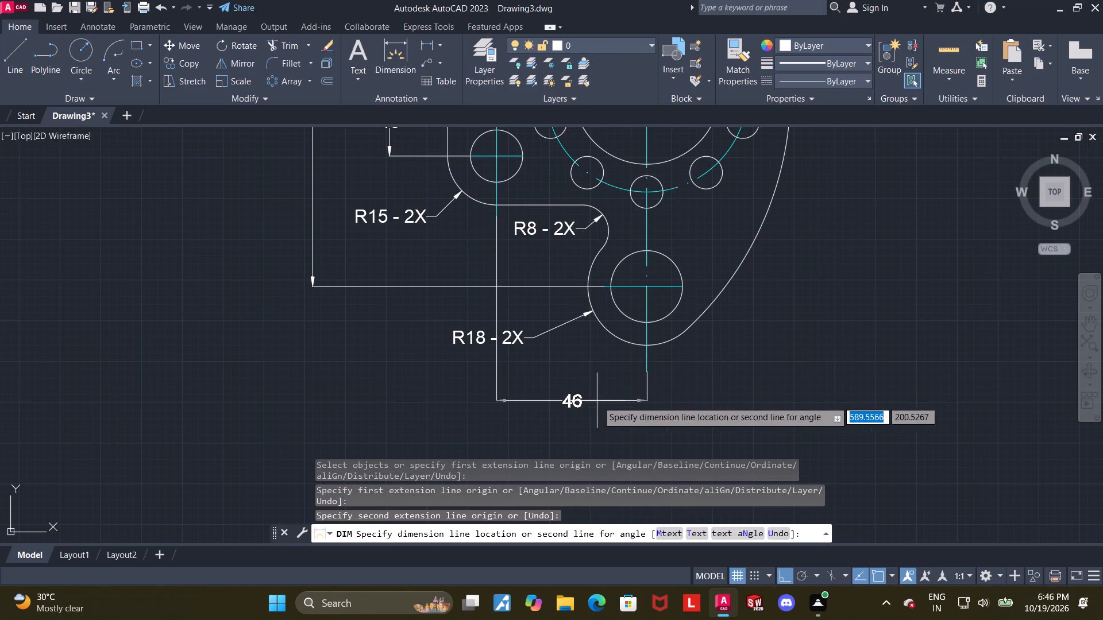
{"action": "left_click", "coordinate": [597, 401]}
{"action": "key", "text": "Escape"}
{"action": "key", "text": "Escape"}
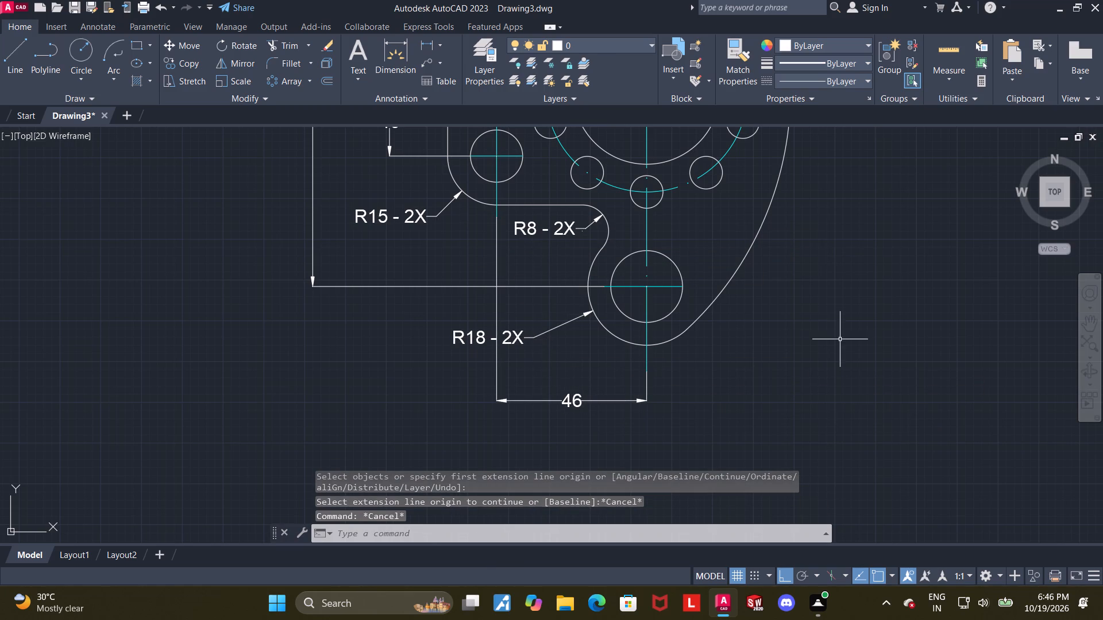
Add a diameter dimension to the central bore, with its text outside the outline, below and right of the bore.
{"action": "middle_click_drag", "start_coordinate": [844, 339], "coordinate": [761, 369]}
{"action": "middle_click_drag", "start_coordinate": [787, 316], "coordinate": [689, 351]}
{"action": "scroll", "coordinate": [676, 336], "scroll_direction": "up", "scroll_amount": 1}
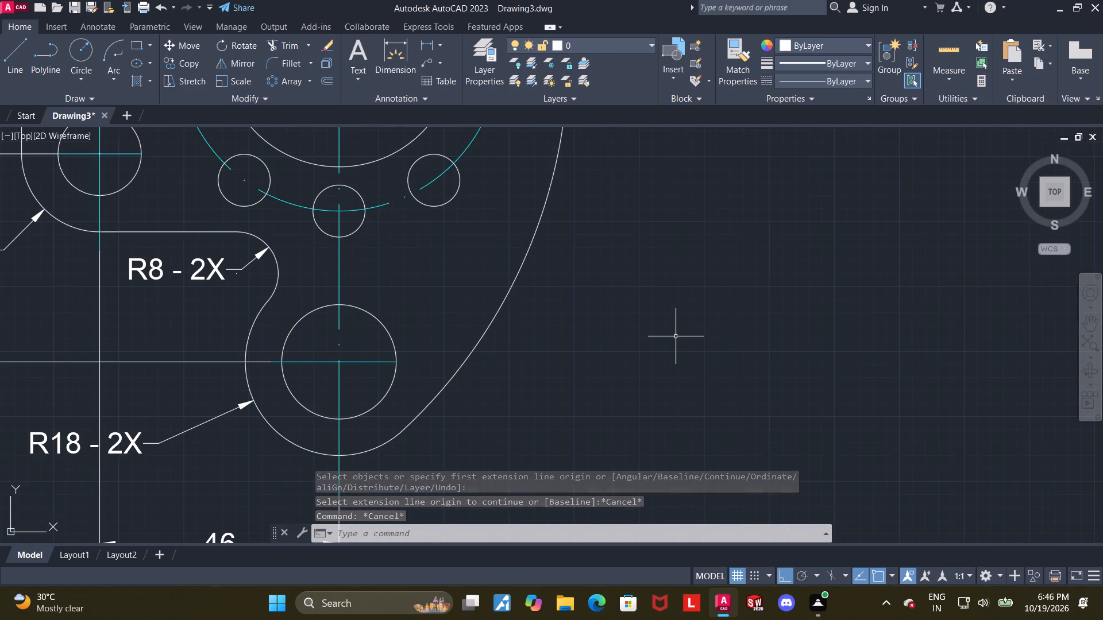
{"action": "left_click", "coordinate": [396, 51]}
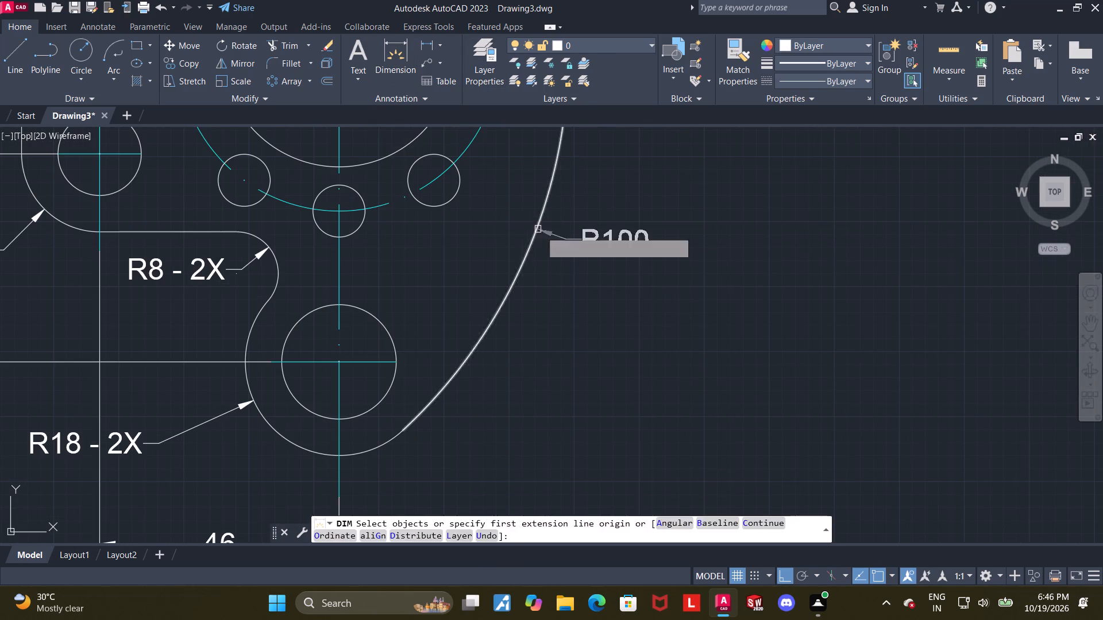
{"action": "middle_click_drag", "start_coordinate": [584, 269], "coordinate": [597, 363]}
{"action": "left_click", "coordinate": [449, 205]}
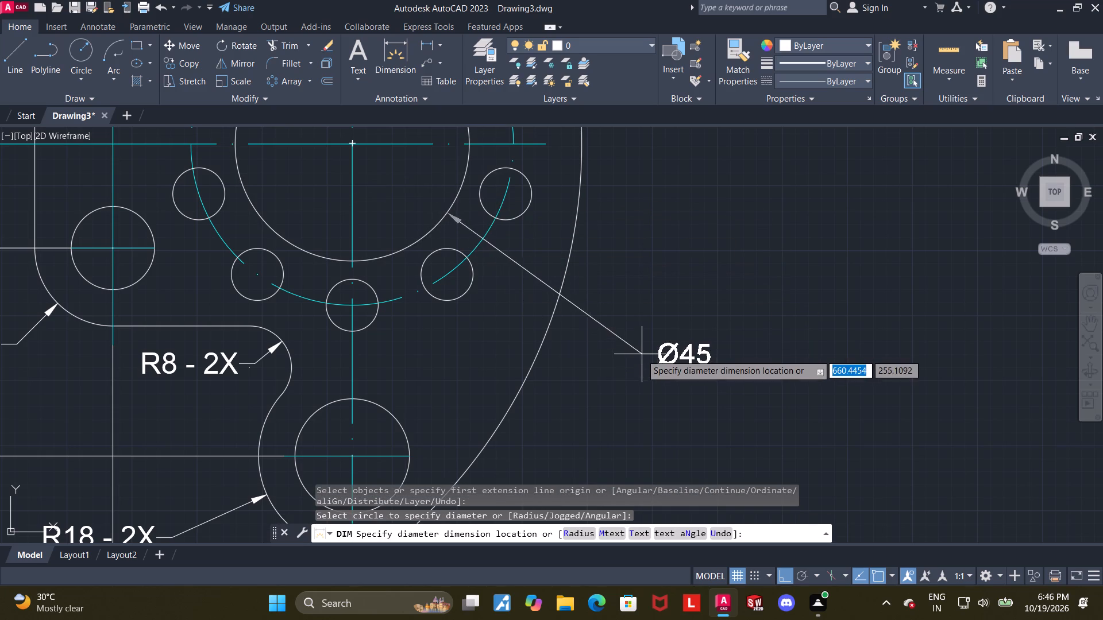
{"action": "left_click", "coordinate": [618, 348]}
{"action": "key", "text": "Escape"}
Add a radius dimension to the cyan dash-dot circle through the small holes, with its text right of the part.
{"action": "middle_click_drag", "start_coordinate": [687, 282], "coordinate": [684, 300]}
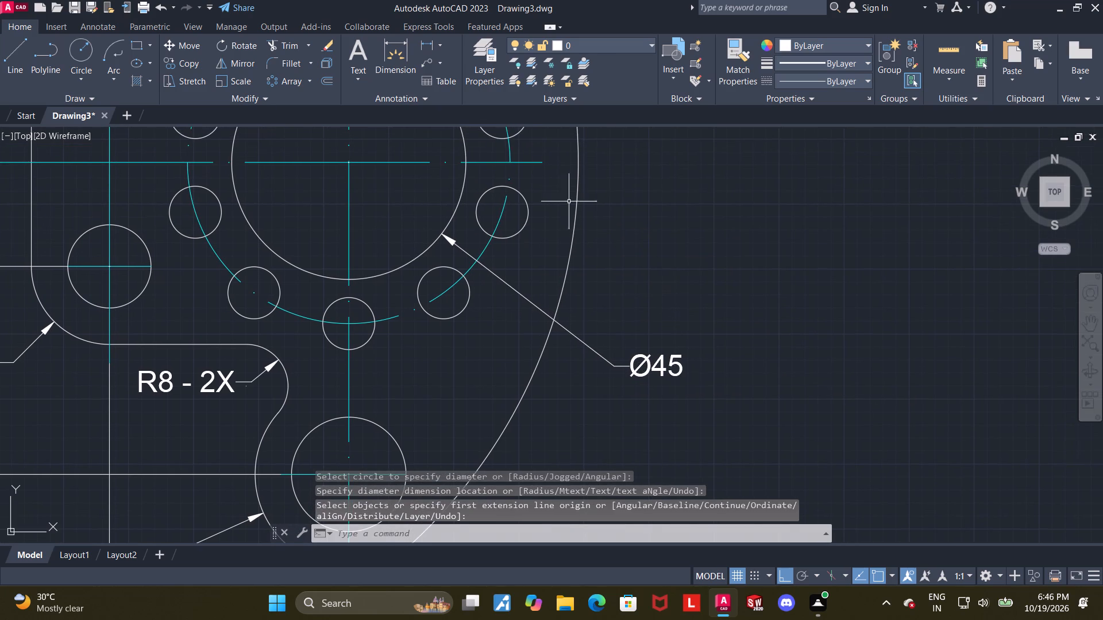
{"action": "left_click", "coordinate": [400, 55]}
{"action": "middle_click_drag", "start_coordinate": [557, 195], "coordinate": [533, 312]}
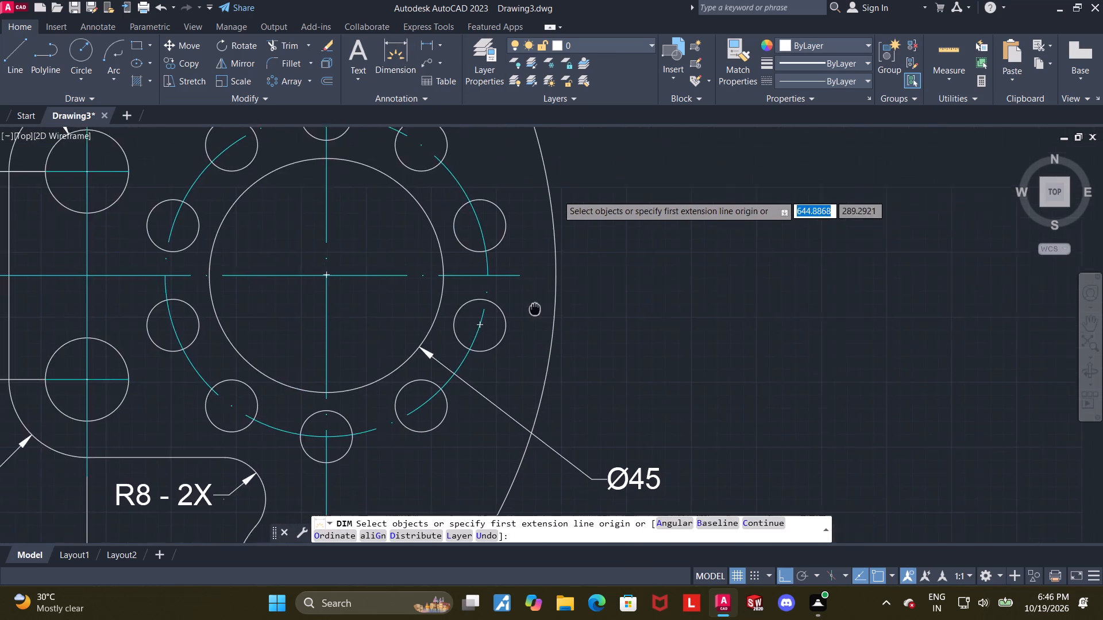
{"action": "middle_click_drag", "start_coordinate": [533, 312], "coordinate": [531, 315]}
{"action": "scroll", "coordinate": [516, 308], "scroll_direction": "up", "scroll_amount": 1}
{"action": "left_click", "coordinate": [463, 293]}
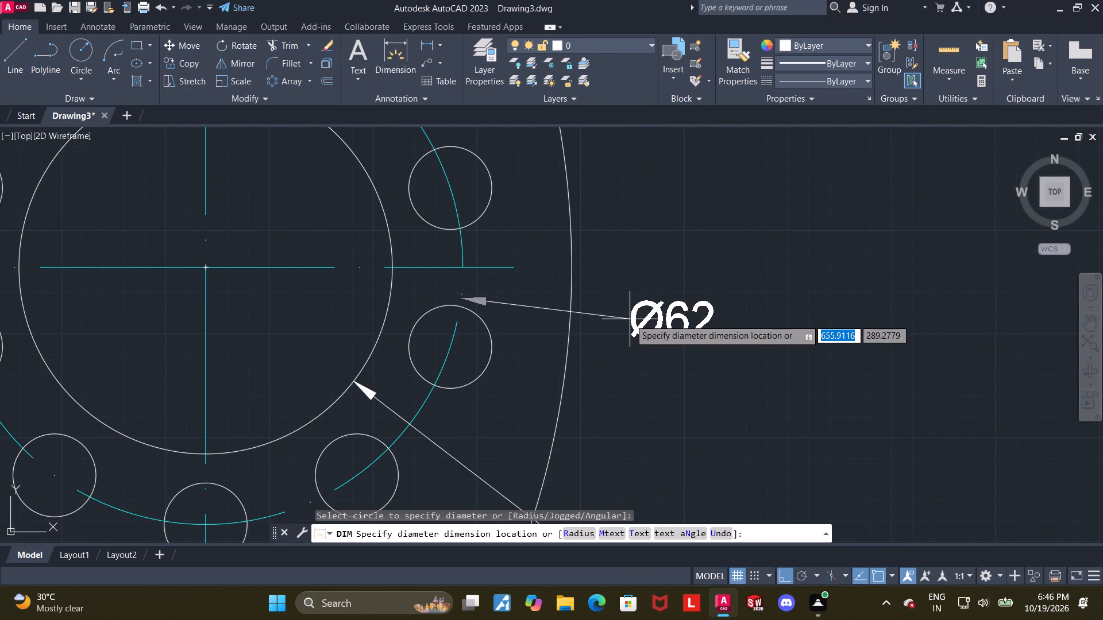
{"action": "key", "text": "r"}
{"action": "key", "text": "Return"}
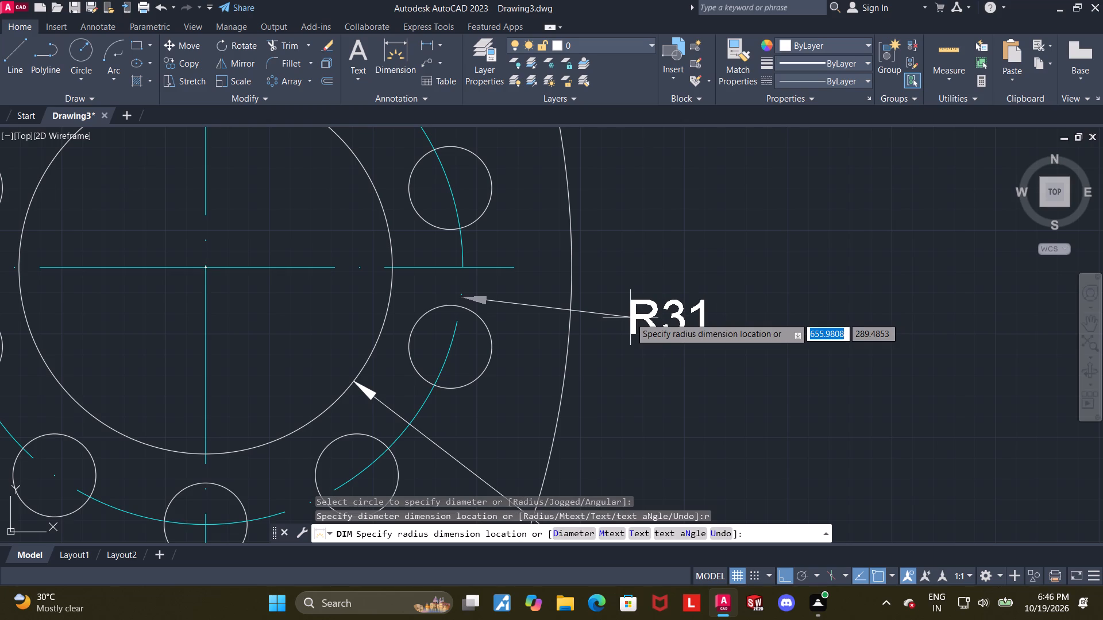
{"action": "left_click", "coordinate": [630, 317]}
{"action": "key", "text": "Escape"}
Add a radius dimension to the large outer arc on the part's right side, with its text just outside the arc.
{"action": "middle_click_drag", "start_coordinate": [681, 313], "coordinate": [696, 366]}
{"action": "middle_click_drag", "start_coordinate": [654, 207], "coordinate": [662, 299]}
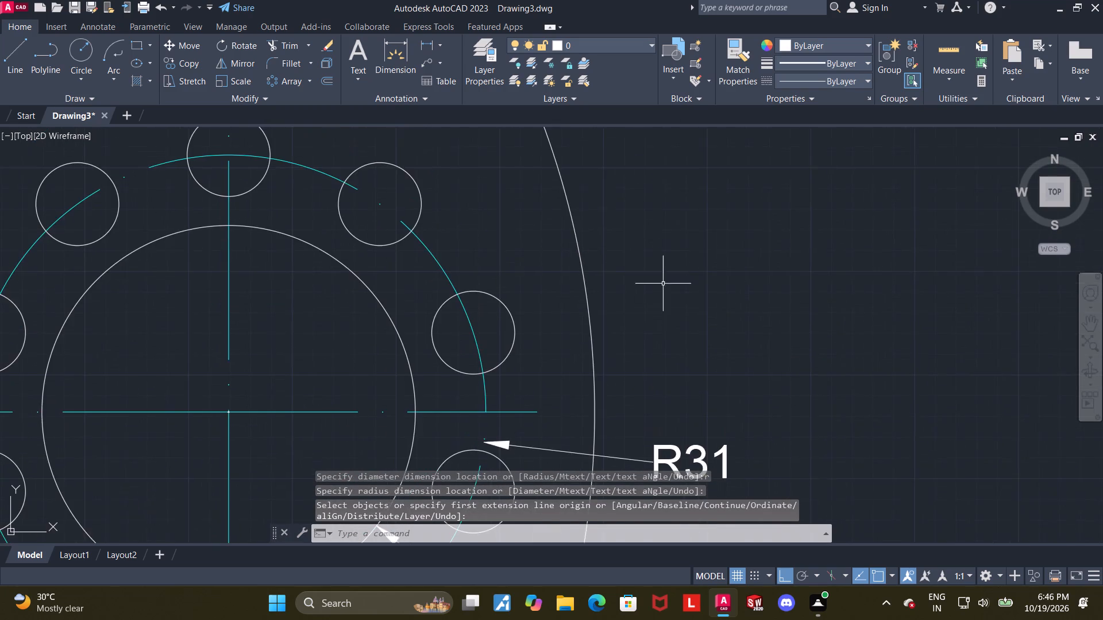
{"action": "middle_click_drag", "start_coordinate": [647, 261], "coordinate": [633, 306]}
{"action": "scroll", "coordinate": [625, 269], "scroll_direction": "down", "scroll_amount": 1}
{"action": "middle_click_drag", "start_coordinate": [618, 277], "coordinate": [590, 338]}
{"action": "left_click", "coordinate": [397, 48]}
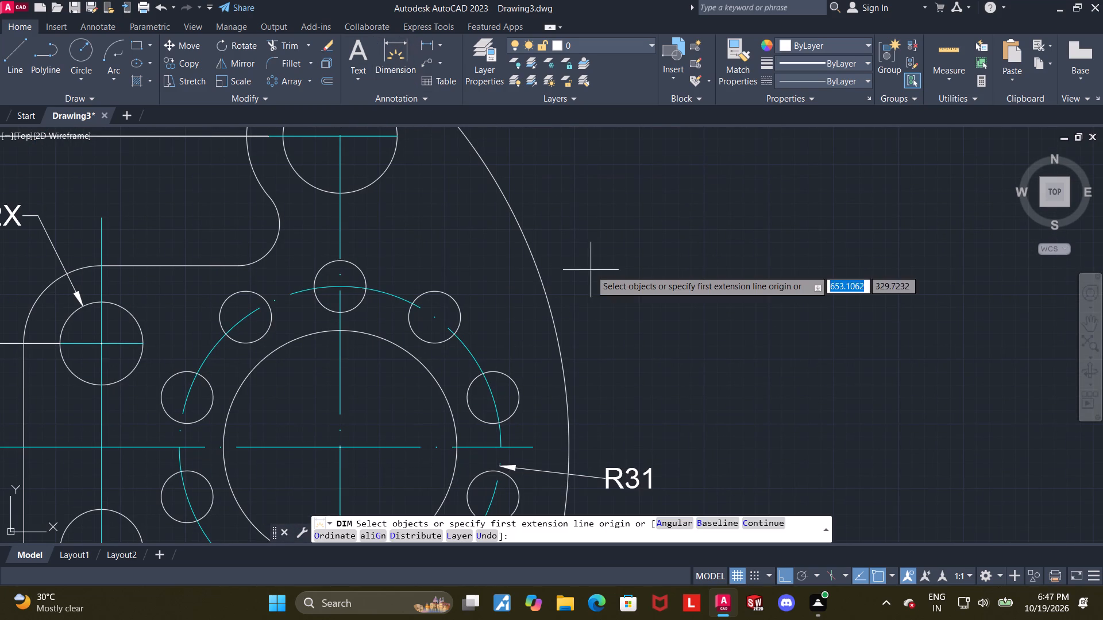
{"action": "left_click", "coordinate": [542, 275]}
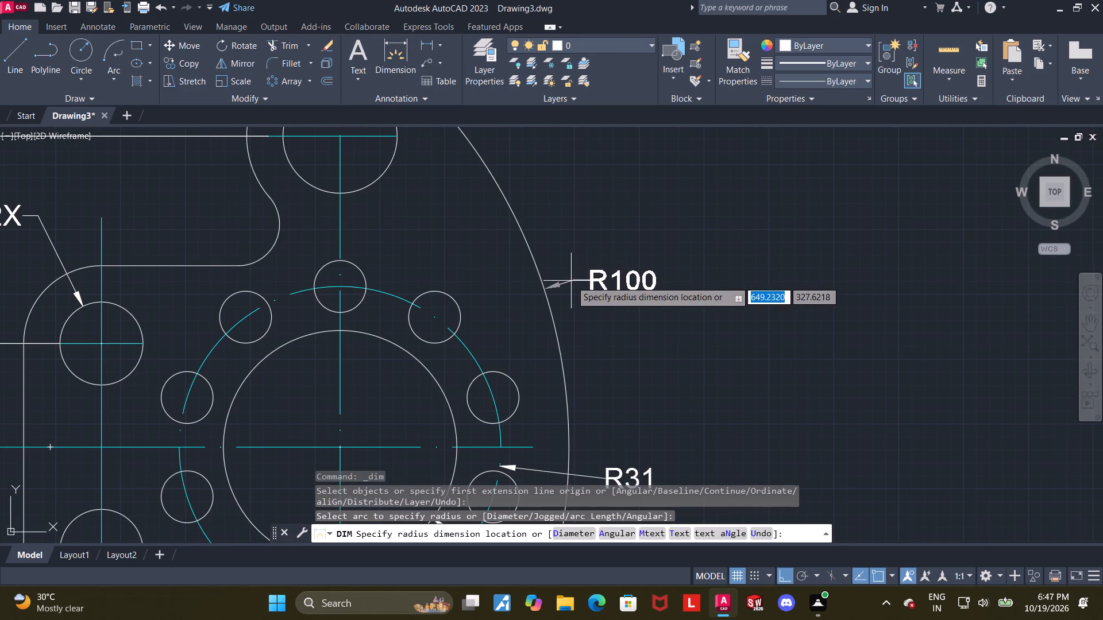
{"action": "left_click", "coordinate": [571, 281]}
{"action": "key", "text": "Escape"}
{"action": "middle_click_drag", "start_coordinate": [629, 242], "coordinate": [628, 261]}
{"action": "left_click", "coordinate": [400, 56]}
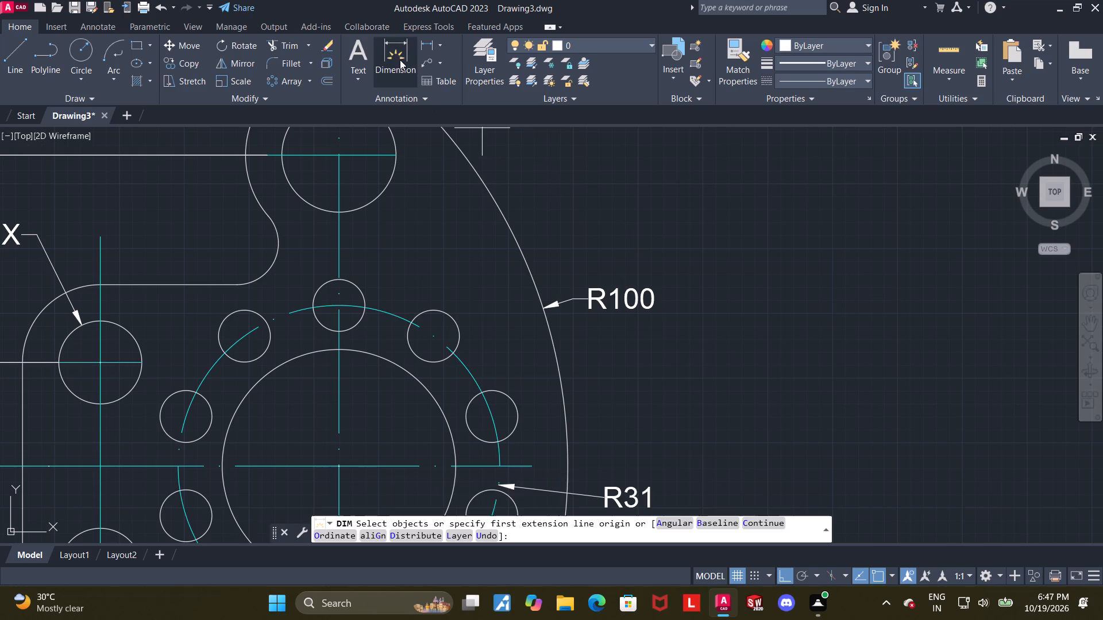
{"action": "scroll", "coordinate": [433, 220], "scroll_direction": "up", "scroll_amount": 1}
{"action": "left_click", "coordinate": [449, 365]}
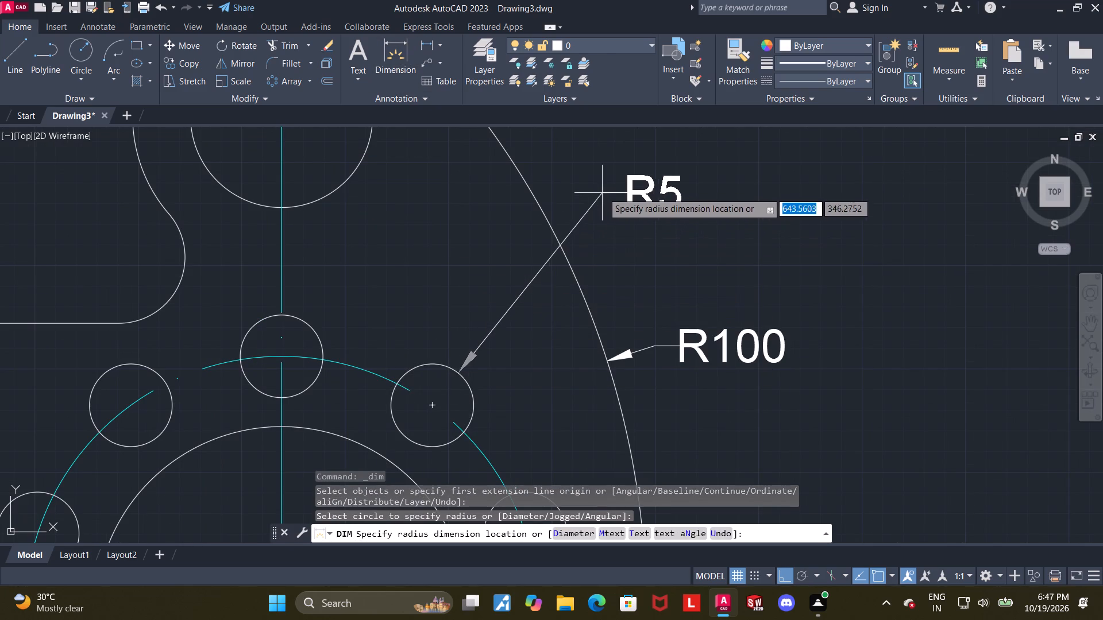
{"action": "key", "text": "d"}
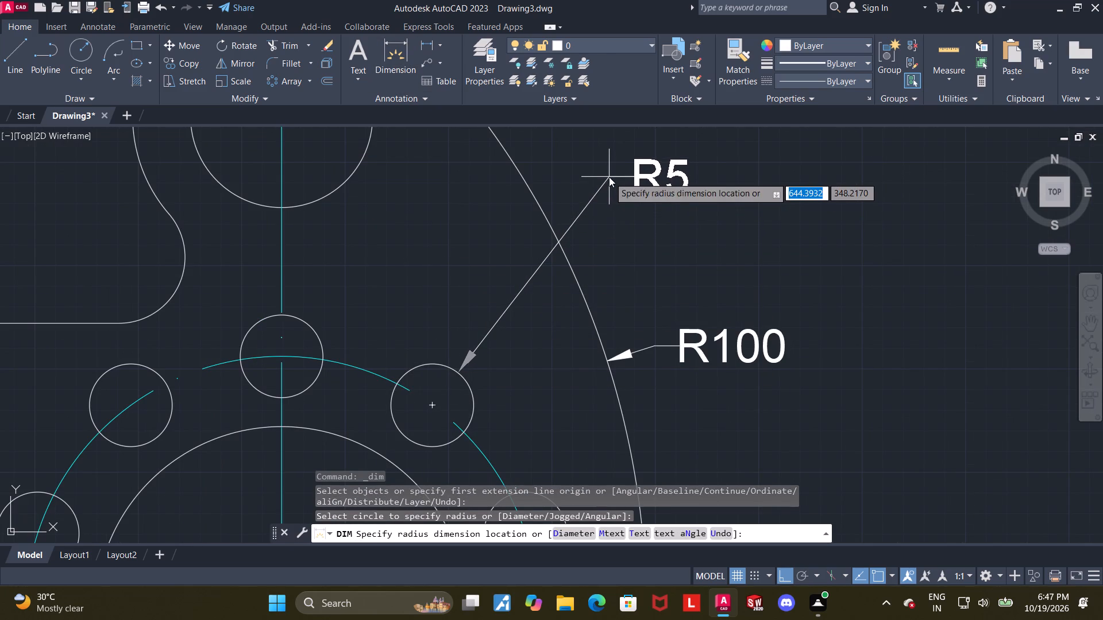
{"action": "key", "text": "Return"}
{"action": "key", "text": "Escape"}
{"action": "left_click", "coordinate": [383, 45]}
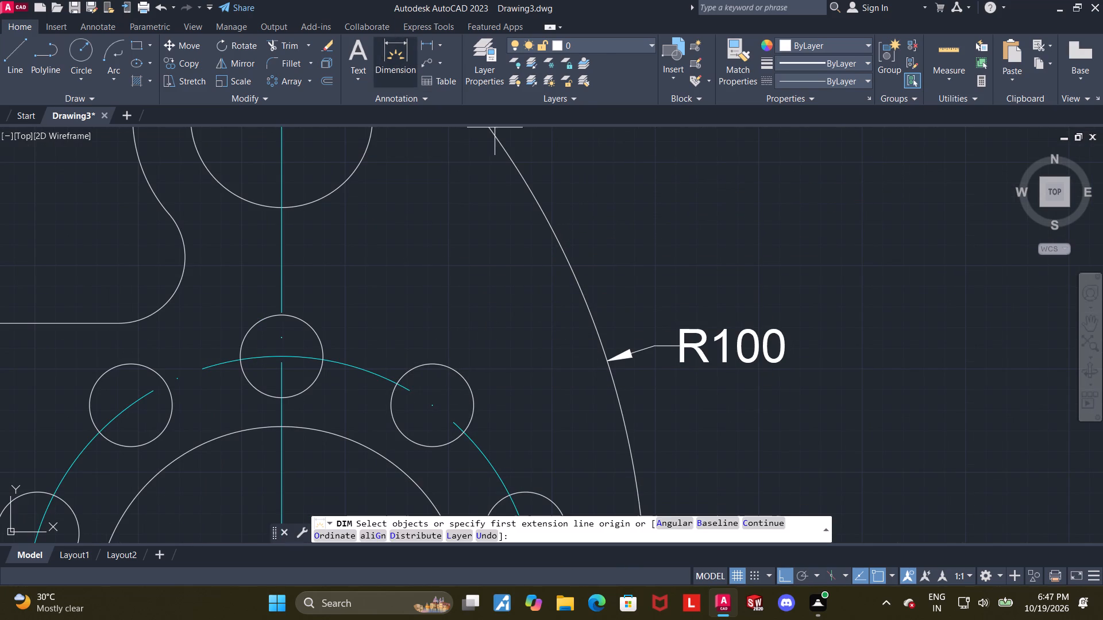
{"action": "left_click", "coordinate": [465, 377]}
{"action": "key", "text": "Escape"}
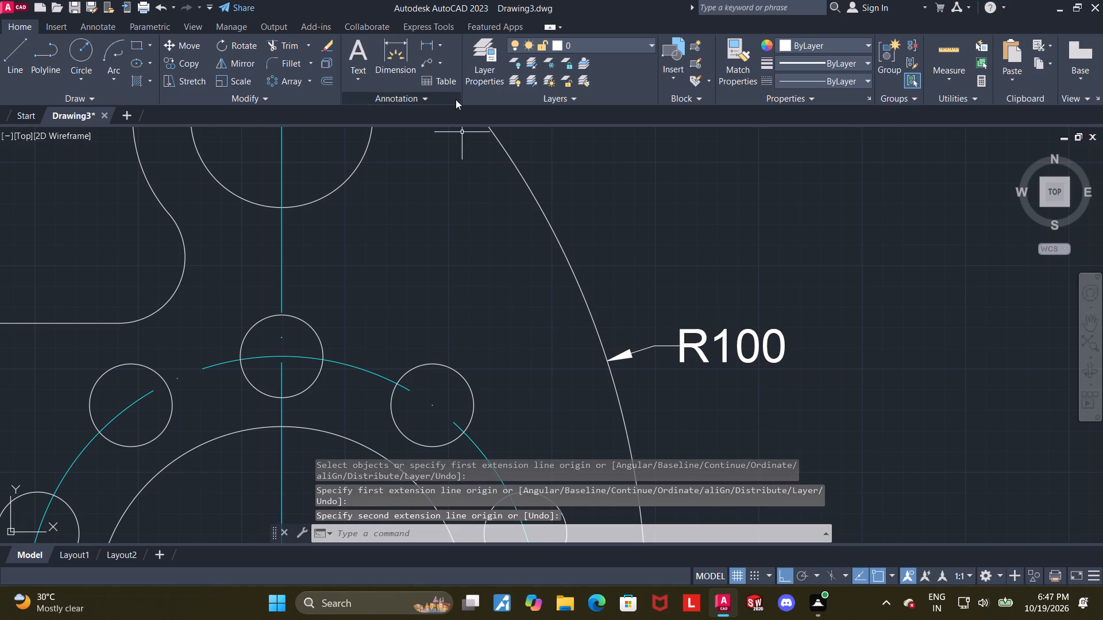
Add a diameter dimension to the small ring hole just right of the topmost one, with its text outside the large arc.
{"action": "left_click", "coordinate": [411, 56]}
{"action": "left_click", "coordinate": [430, 362]}
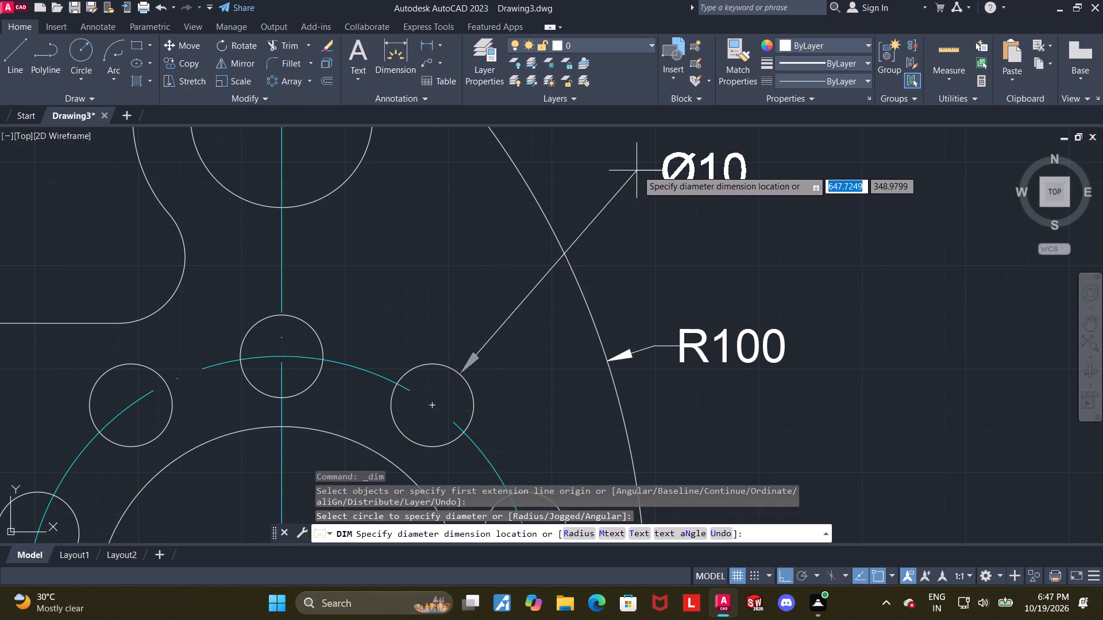
{"action": "left_click", "coordinate": [641, 164]}
{"action": "key", "text": "Escape"}
{"action": "middle_click_drag", "start_coordinate": [712, 214], "coordinate": [682, 261]}
{"action": "key", "text": "Escape"}
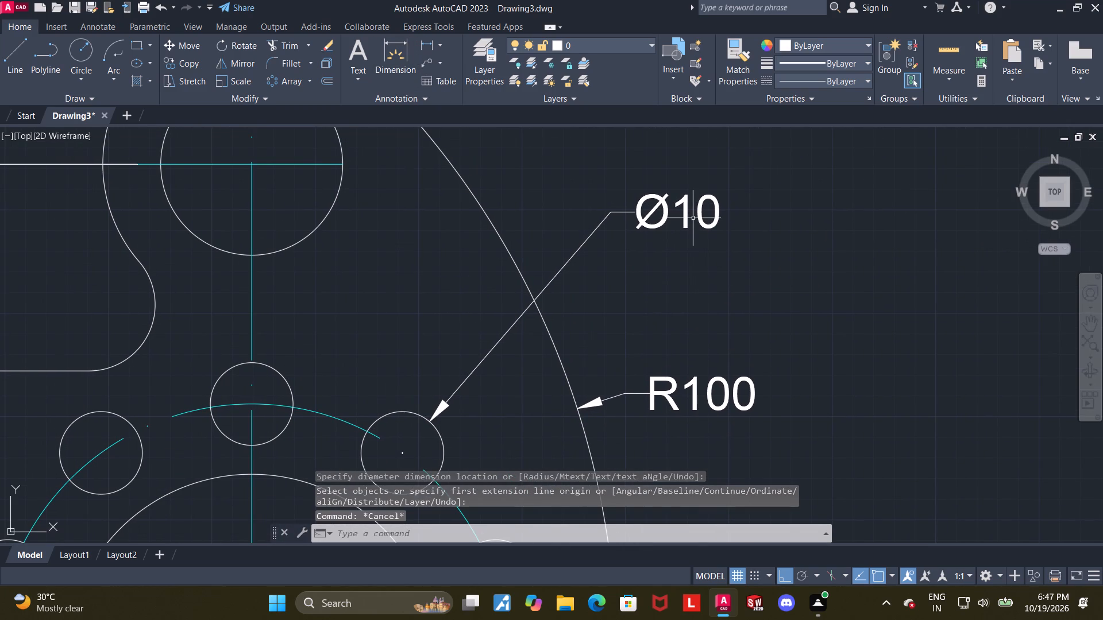
Edit the small ring hole's diameter dimension text so that it reads Ø10 - 10X.
{"action": "double_click", "coordinate": [687, 218]}
{"action": "key", "text": "Right"}
{"action": "key", "text": "space"}
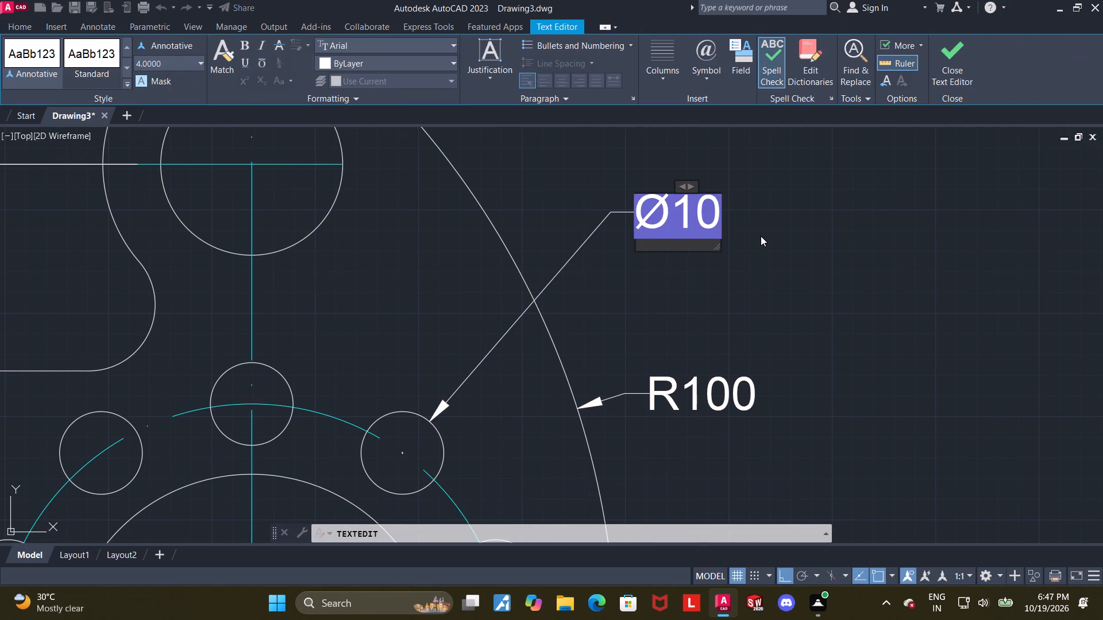
{"action": "type", "text": "- 1"}
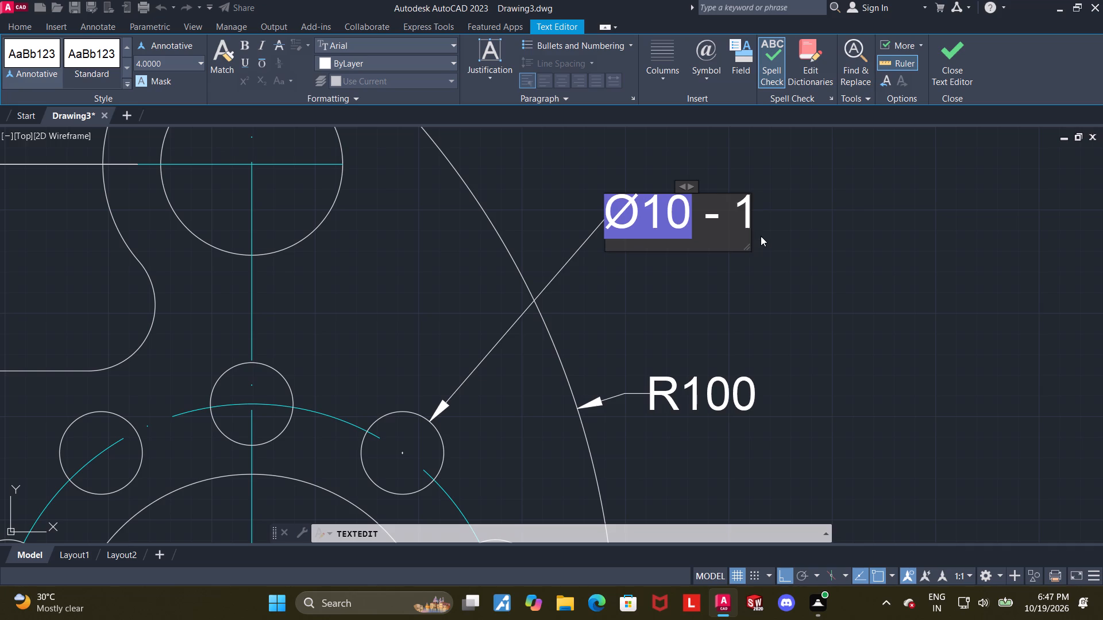
{"action": "key", "text": "0"}
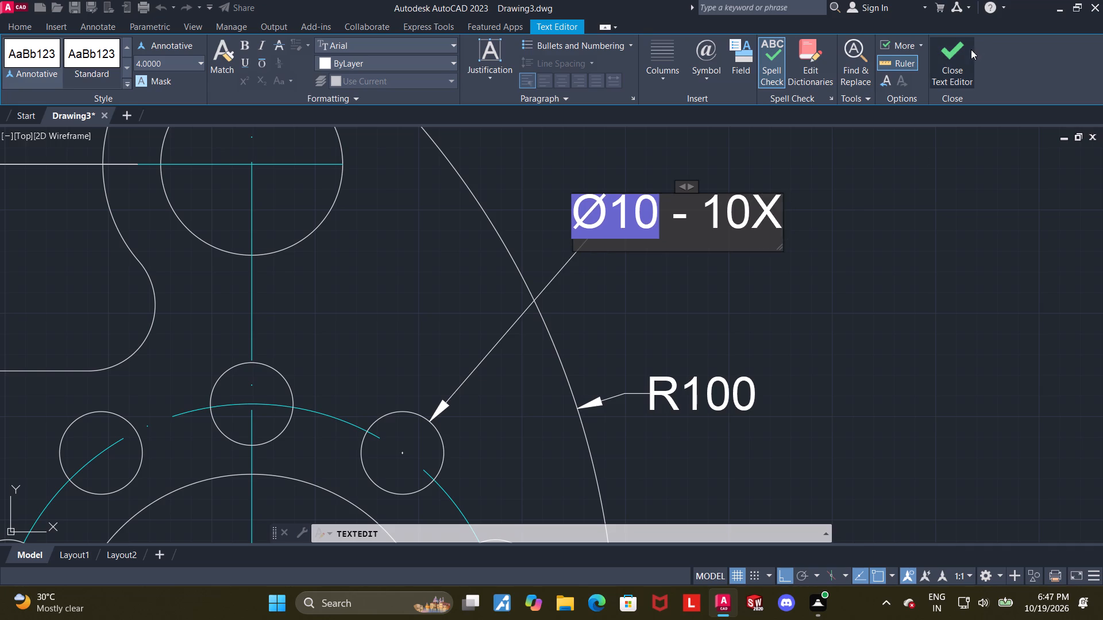
{"action": "left_click", "coordinate": [952, 59]}
{"action": "middle_click_drag", "start_coordinate": [825, 282], "coordinate": [633, 412]}
{"action": "scroll", "coordinate": [633, 412], "scroll_direction": "down", "scroll_amount": 2}
{"action": "key", "text": "Escape"}
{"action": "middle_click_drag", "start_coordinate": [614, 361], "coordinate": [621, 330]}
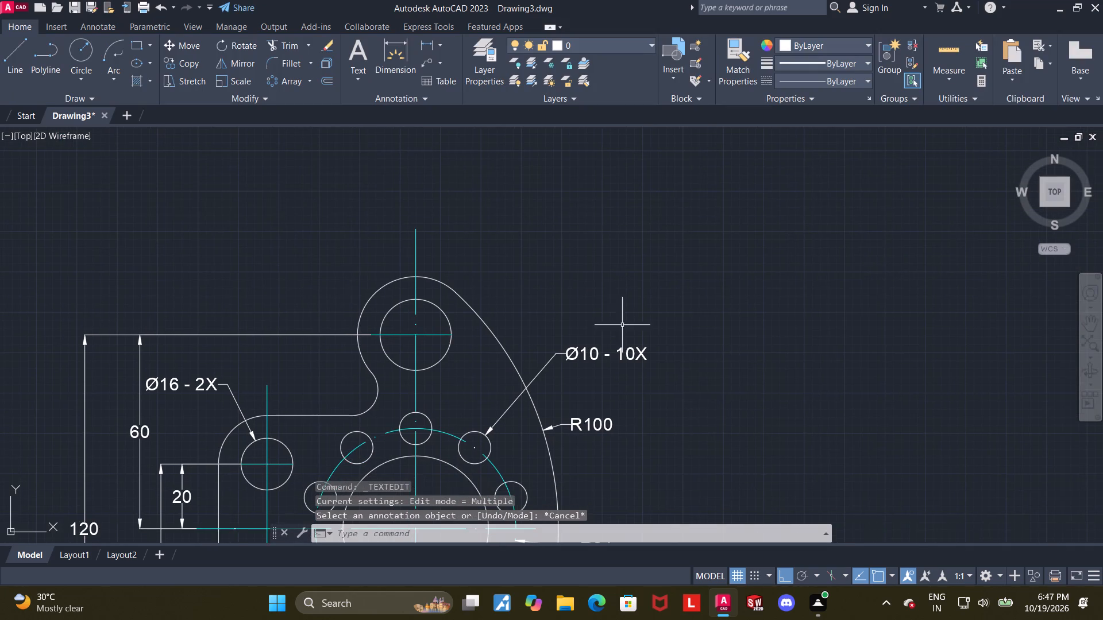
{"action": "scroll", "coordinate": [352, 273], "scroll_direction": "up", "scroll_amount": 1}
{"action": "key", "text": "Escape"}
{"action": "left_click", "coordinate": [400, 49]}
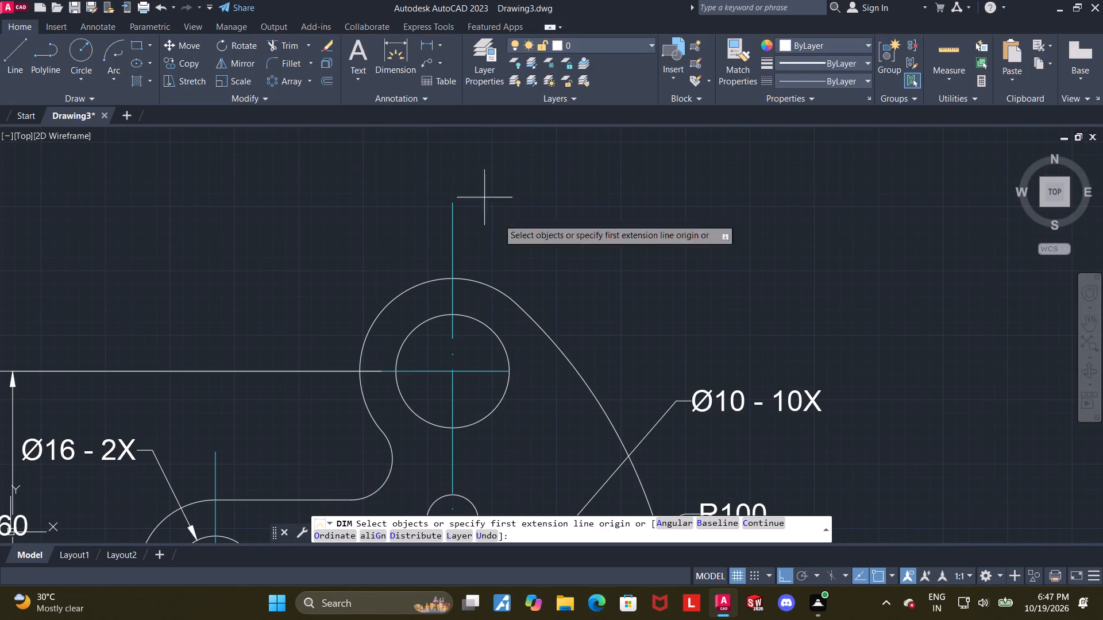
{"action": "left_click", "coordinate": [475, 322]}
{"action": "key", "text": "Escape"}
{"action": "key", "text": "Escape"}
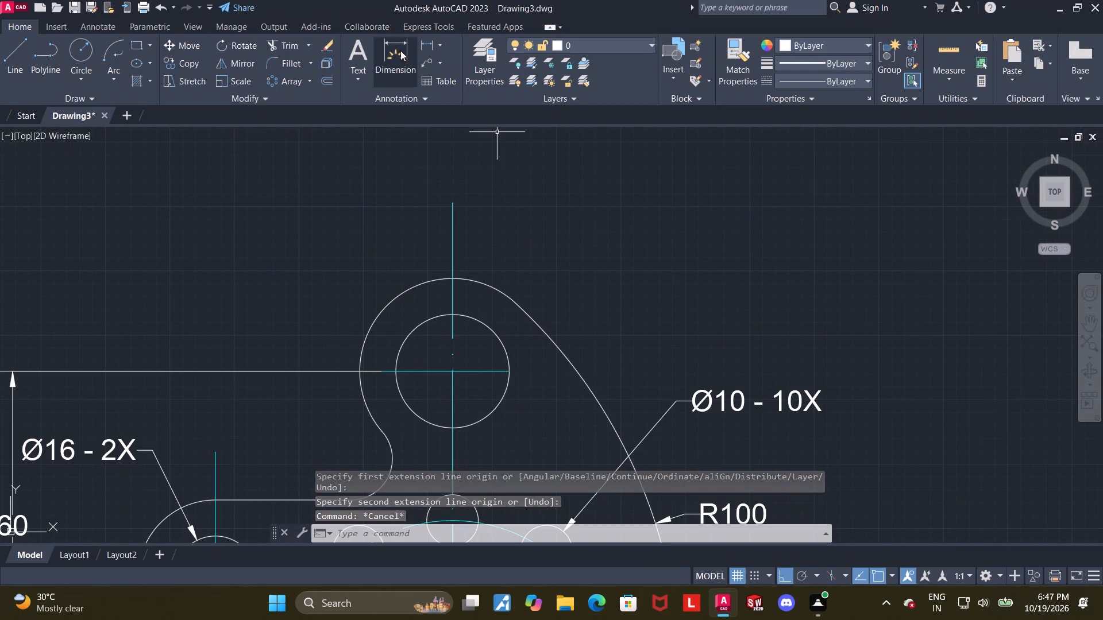
Add a diameter dimension to the upper large circle, with its text above and right of the lobe.
{"action": "left_click", "coordinate": [392, 50]}
{"action": "left_click", "coordinate": [493, 330]}
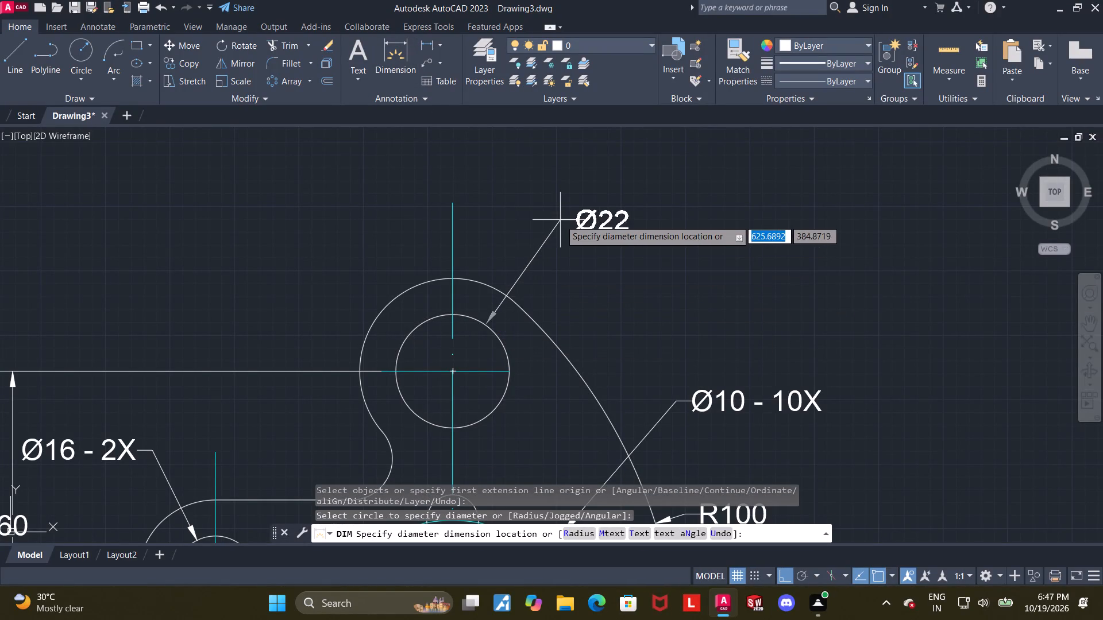
{"action": "left_click", "coordinate": [560, 220]}
{"action": "key", "text": "Escape"}
{"action": "key", "text": "Escape"}
Edit the upper large circle's diameter dimension text so that it reads Ø22 - 2X.
{"action": "double_click", "coordinate": [612, 217]}
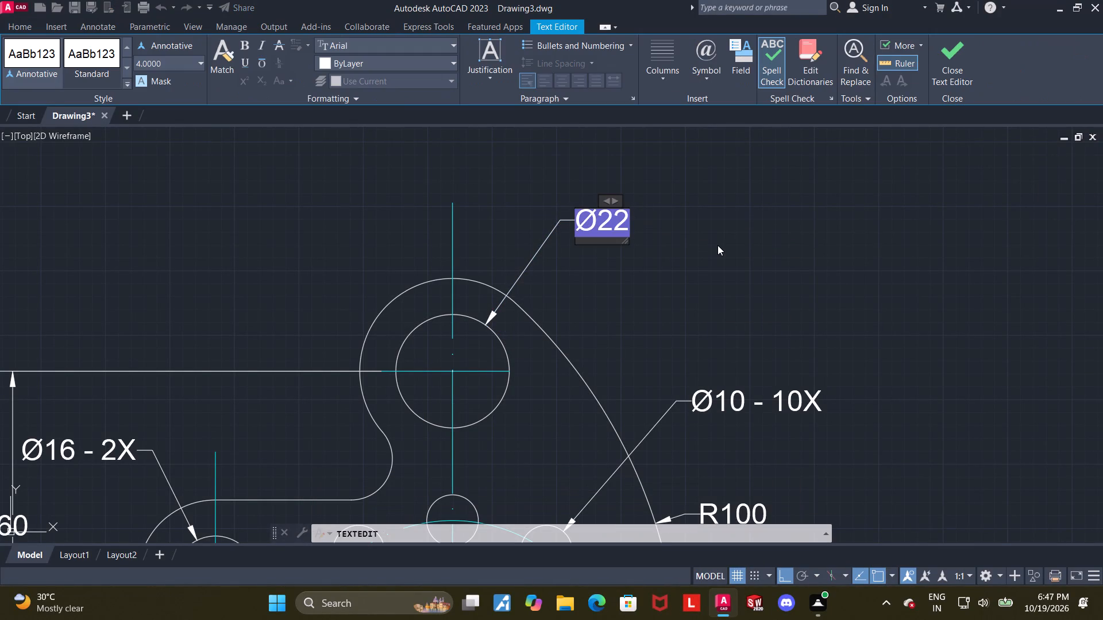
{"action": "key", "text": "Right"}
{"action": "key", "text": "space"}
{"action": "type", "text": "-"}
{"action": "key", "text": "space"}
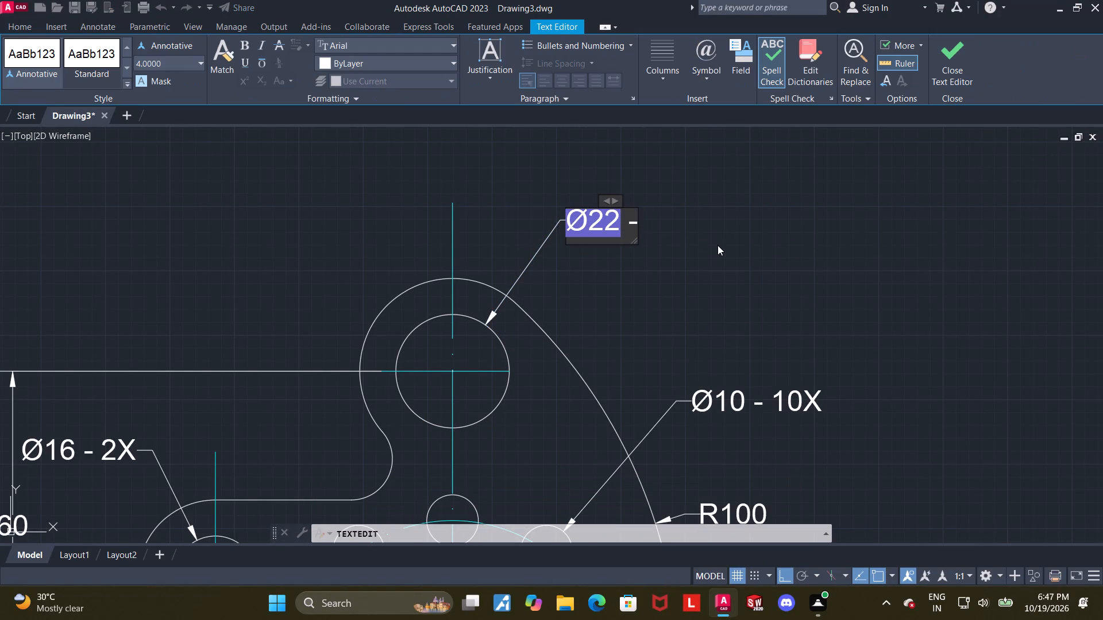
{"action": "key", "text": "2"}
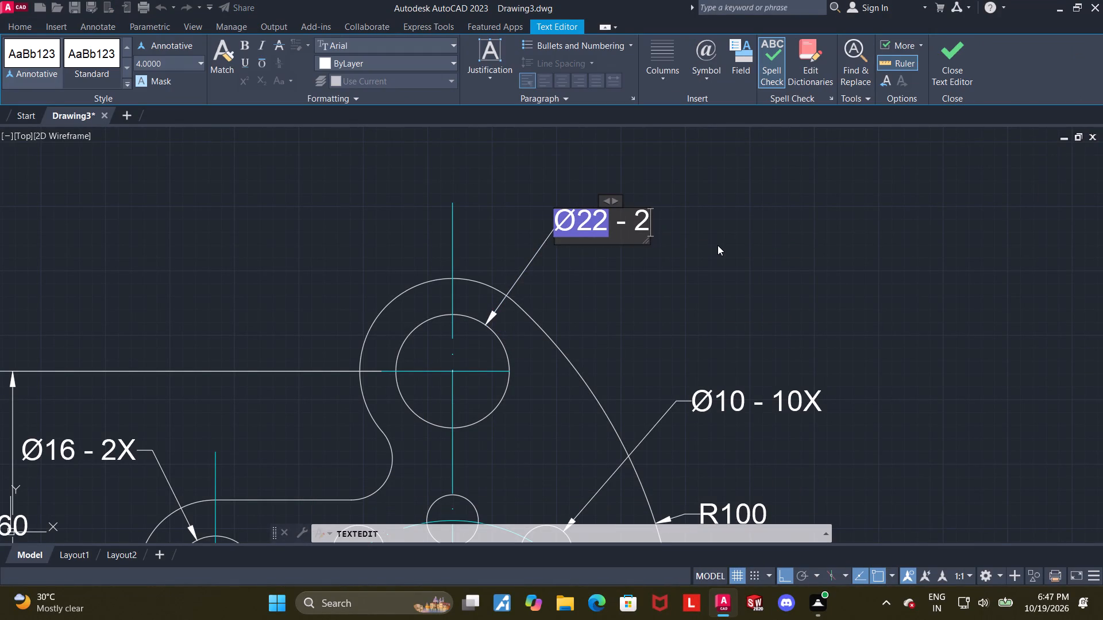
{"action": "left_click", "coordinate": [960, 54]}
{"action": "key", "text": "Escape"}
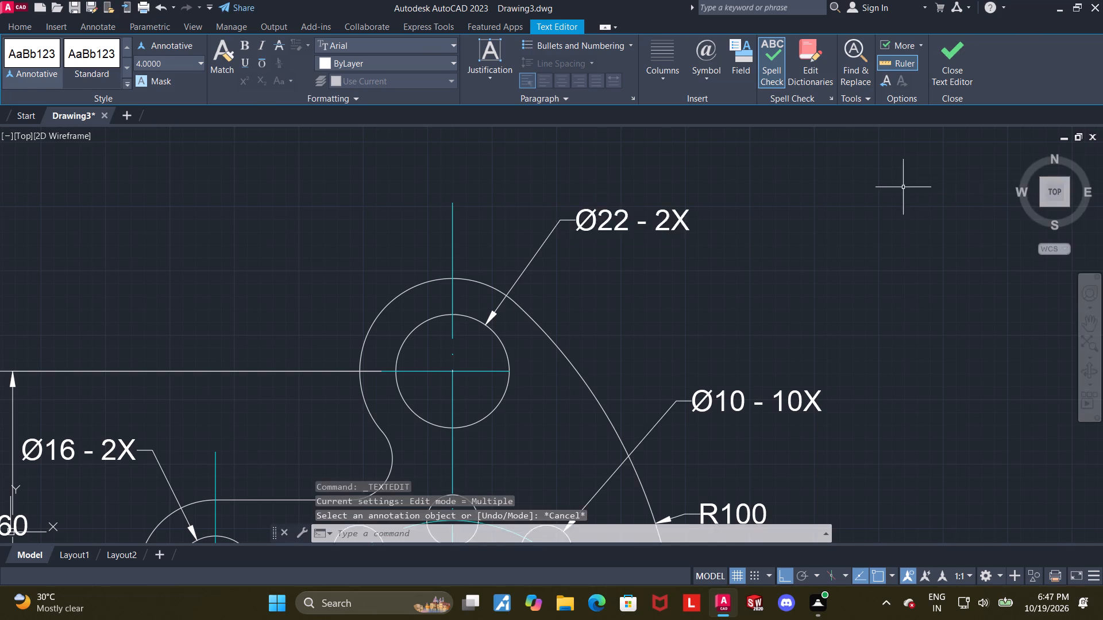
Add a horizontal dimension between the left arm circles' vertical centre line and the main vertical centre line, placed above the part.
{"action": "scroll", "coordinate": [901, 195], "scroll_direction": "down", "scroll_amount": 2}
{"action": "middle_click_drag", "start_coordinate": [892, 234], "coordinate": [738, 216]}
{"action": "left_click", "coordinate": [392, 53]}
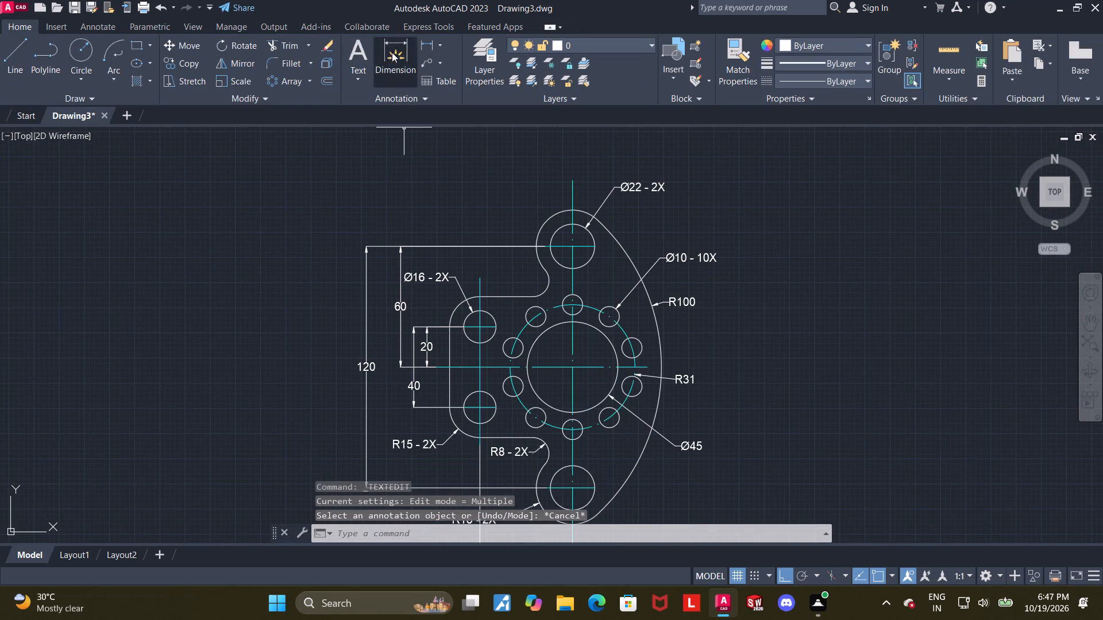
{"action": "left_click", "coordinate": [479, 278]}
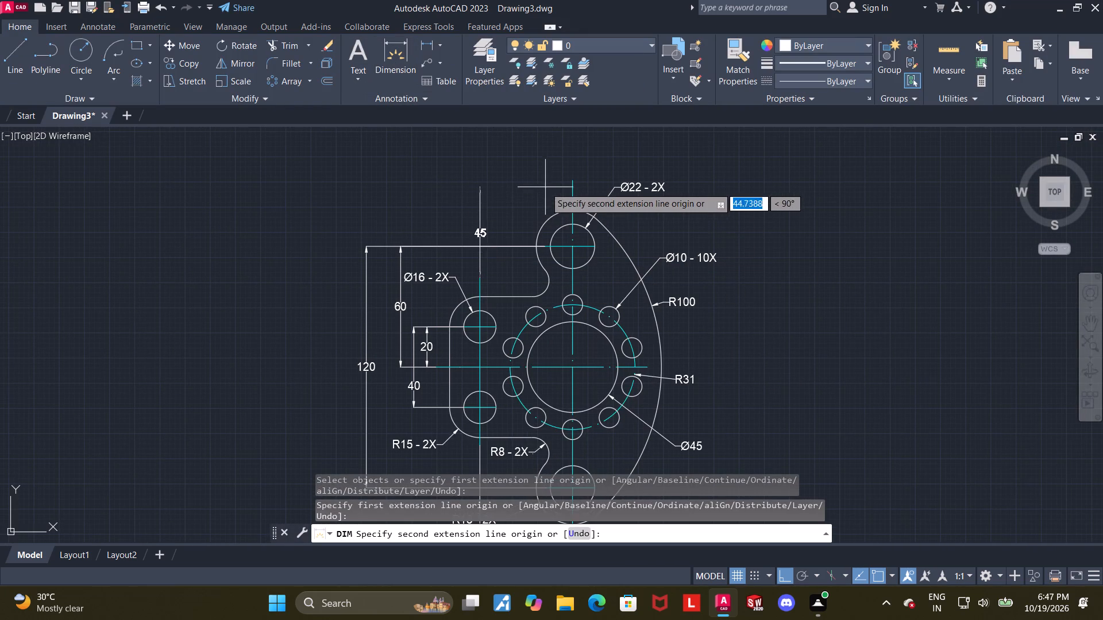
{"action": "left_click", "coordinate": [571, 179]}
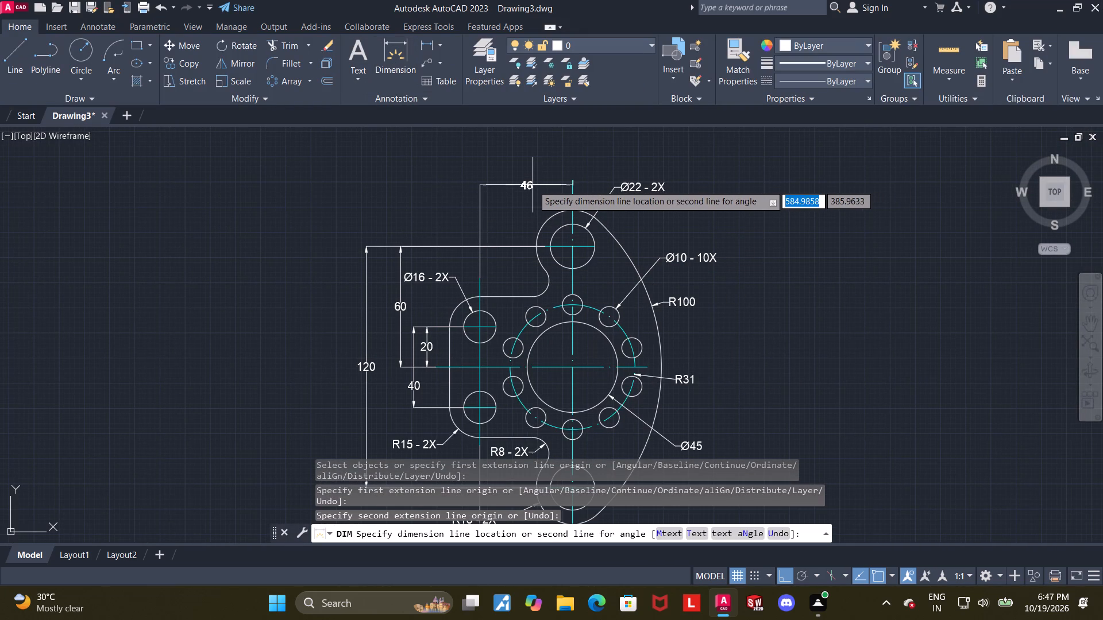
{"action": "left_click", "coordinate": [533, 185]}
{"action": "key", "text": "Escape"}
Move the 60 vertical dimension slightly farther left from the part, away from the Ø16 - 2X label.
{"action": "middle_click_drag", "start_coordinate": [766, 335], "coordinate": [760, 331]}
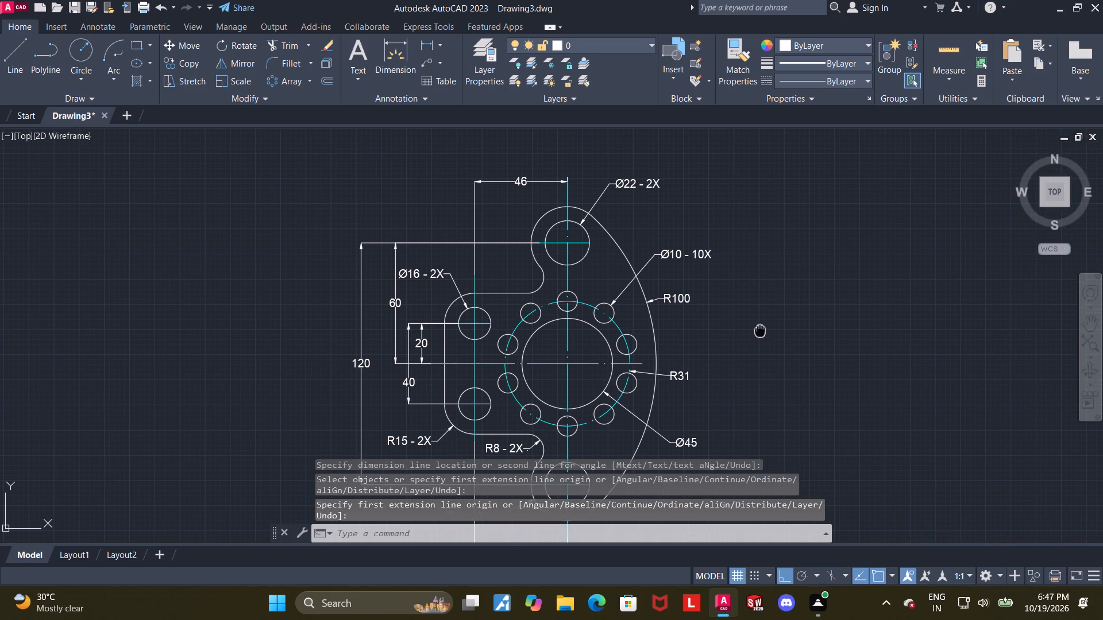
{"action": "middle_click_drag", "start_coordinate": [760, 331], "coordinate": [755, 320]}
{"action": "middle_click_drag", "start_coordinate": [755, 317], "coordinate": [757, 307]}
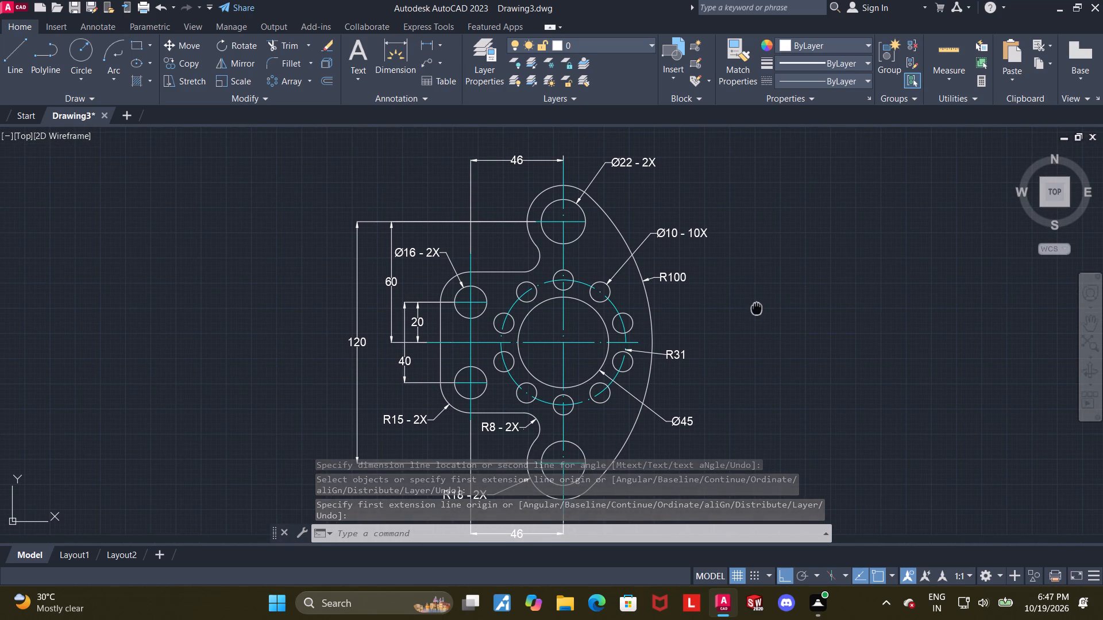
{"action": "middle_click_drag", "start_coordinate": [757, 307], "coordinate": [750, 286]}
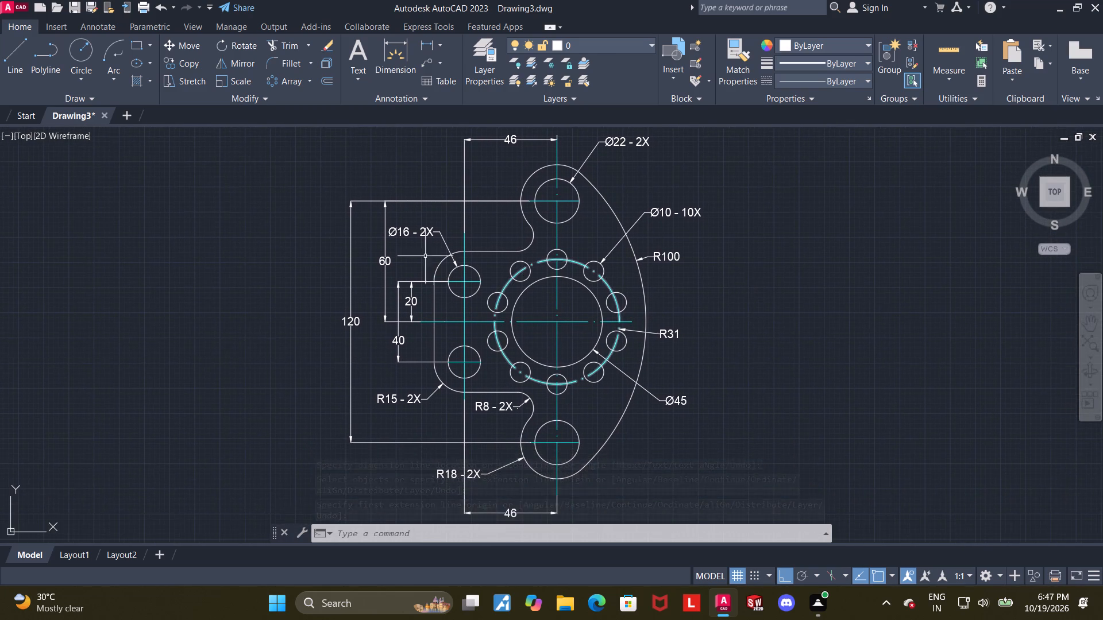
{"action": "scroll", "coordinate": [353, 246], "scroll_direction": "up", "scroll_amount": 1}
{"action": "key", "text": "Escape"}
{"action": "left_click", "coordinate": [397, 267]}
{"action": "left_click", "coordinate": [402, 268]}
{"action": "left_click", "coordinate": [386, 266]}
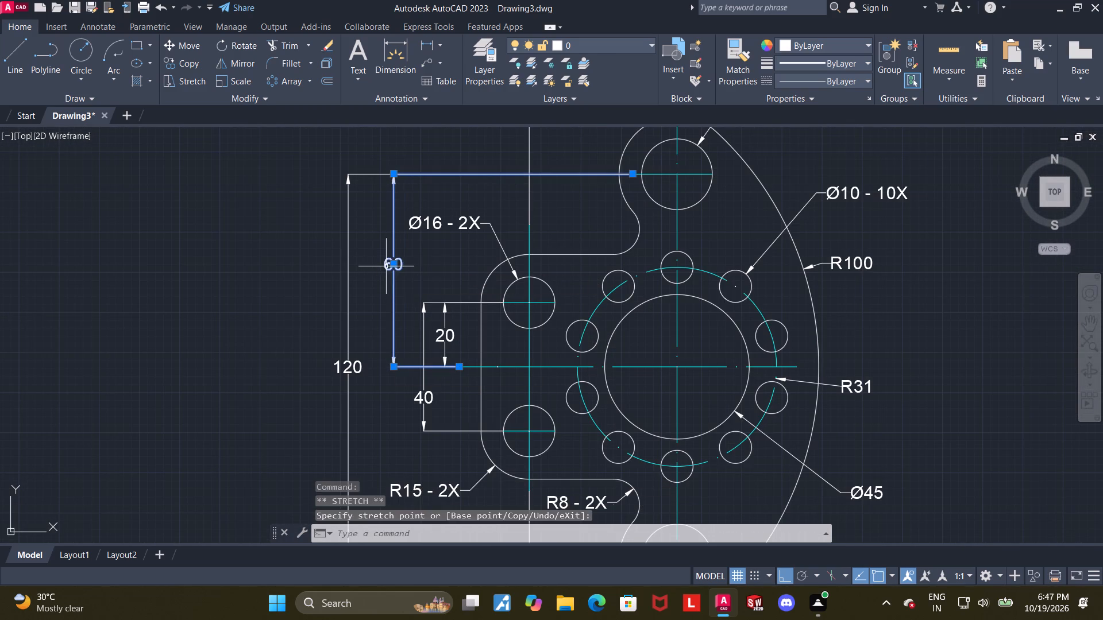
Modify the Standard dimension style so that both the dimension lines and the extension lines are red.
{"action": "key", "text": "Escape"}
{"action": "middle_click_drag", "start_coordinate": [348, 294], "coordinate": [288, 227]}
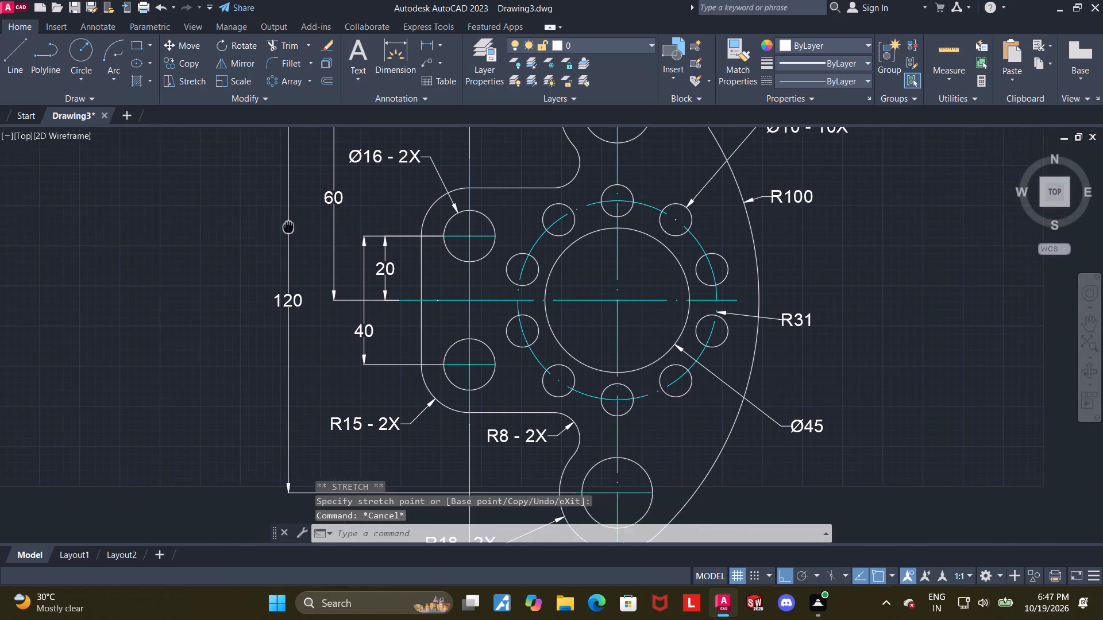
{"action": "middle_click_drag", "start_coordinate": [288, 227], "coordinate": [286, 222]}
{"action": "scroll", "coordinate": [733, 285], "scroll_direction": "down", "scroll_amount": 2}
{"action": "middle_click_drag", "start_coordinate": [861, 288], "coordinate": [851, 293]}
{"action": "scroll", "coordinate": [838, 293], "scroll_direction": "up", "scroll_amount": 1}
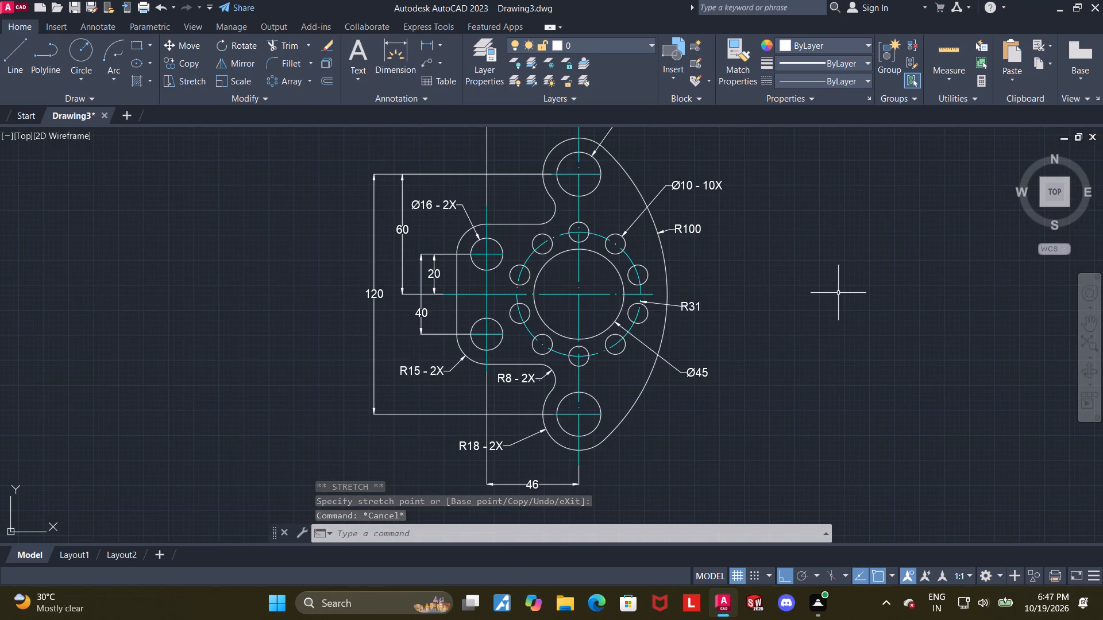
{"action": "scroll", "coordinate": [839, 293], "scroll_direction": "down", "scroll_amount": 1}
{"action": "key", "text": "d"}
{"action": "key", "text": "Return"}
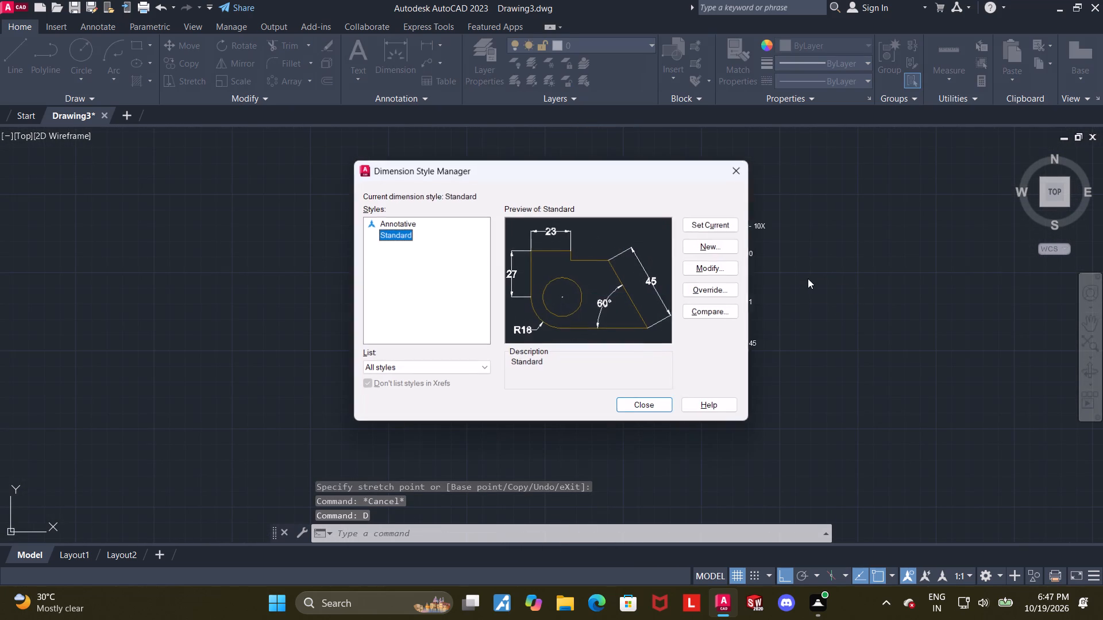
{"action": "left_click", "coordinate": [720, 270]}
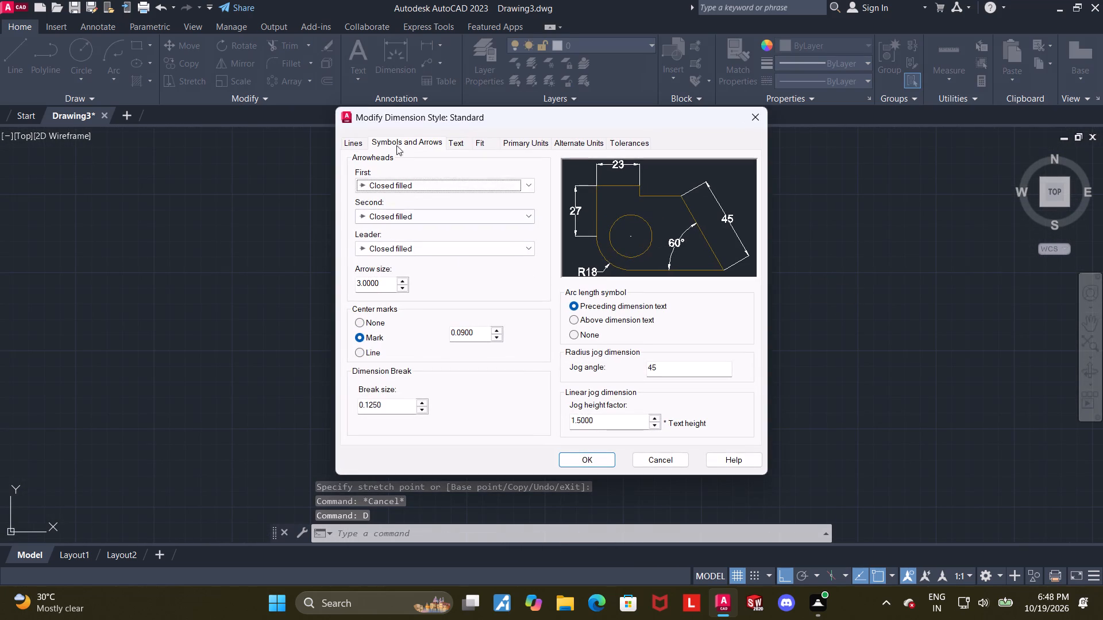
{"action": "left_click", "coordinate": [354, 141]}
{"action": "left_click", "coordinate": [466, 176]}
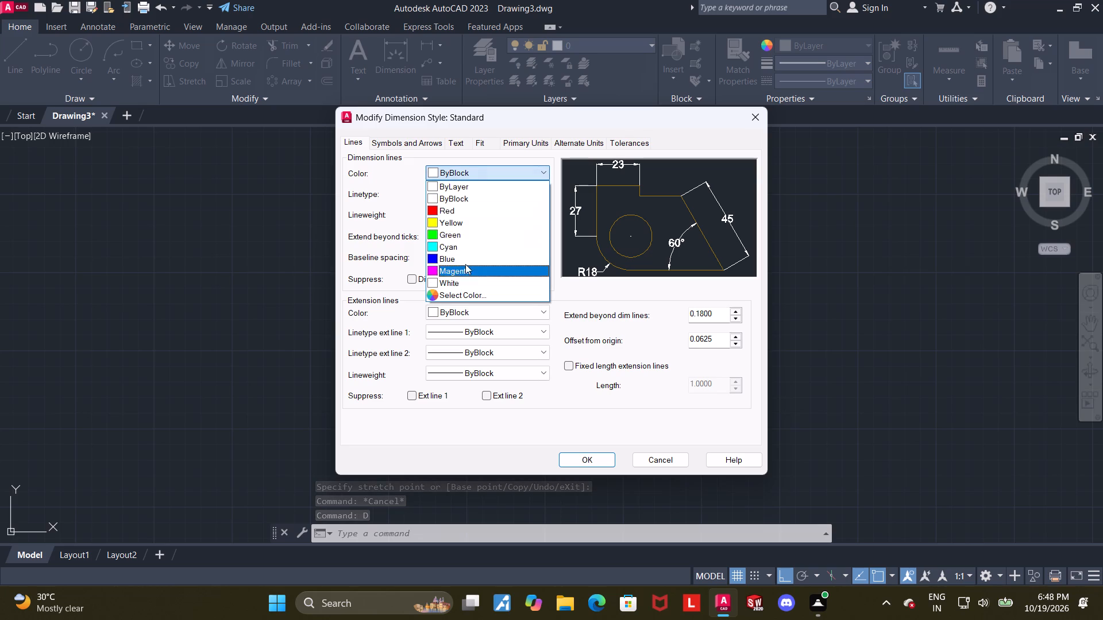
{"action": "left_click", "coordinate": [450, 214]}
{"action": "left_click", "coordinate": [468, 305]}
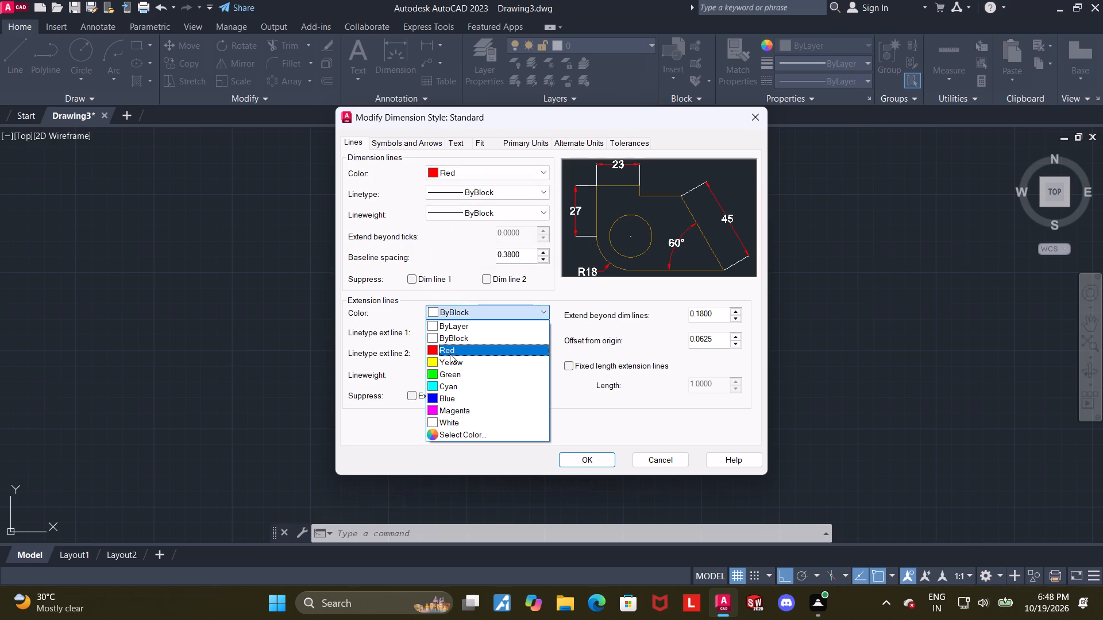
{"action": "left_click", "coordinate": [450, 354]}
{"action": "left_click", "coordinate": [607, 454]}
{"action": "left_click", "coordinate": [646, 405]}
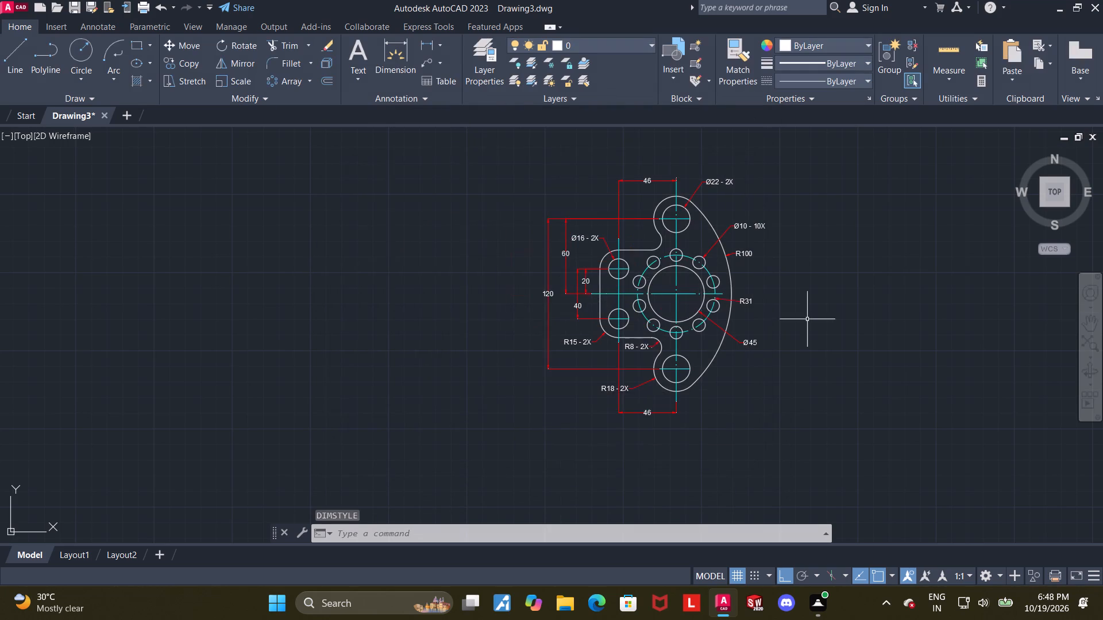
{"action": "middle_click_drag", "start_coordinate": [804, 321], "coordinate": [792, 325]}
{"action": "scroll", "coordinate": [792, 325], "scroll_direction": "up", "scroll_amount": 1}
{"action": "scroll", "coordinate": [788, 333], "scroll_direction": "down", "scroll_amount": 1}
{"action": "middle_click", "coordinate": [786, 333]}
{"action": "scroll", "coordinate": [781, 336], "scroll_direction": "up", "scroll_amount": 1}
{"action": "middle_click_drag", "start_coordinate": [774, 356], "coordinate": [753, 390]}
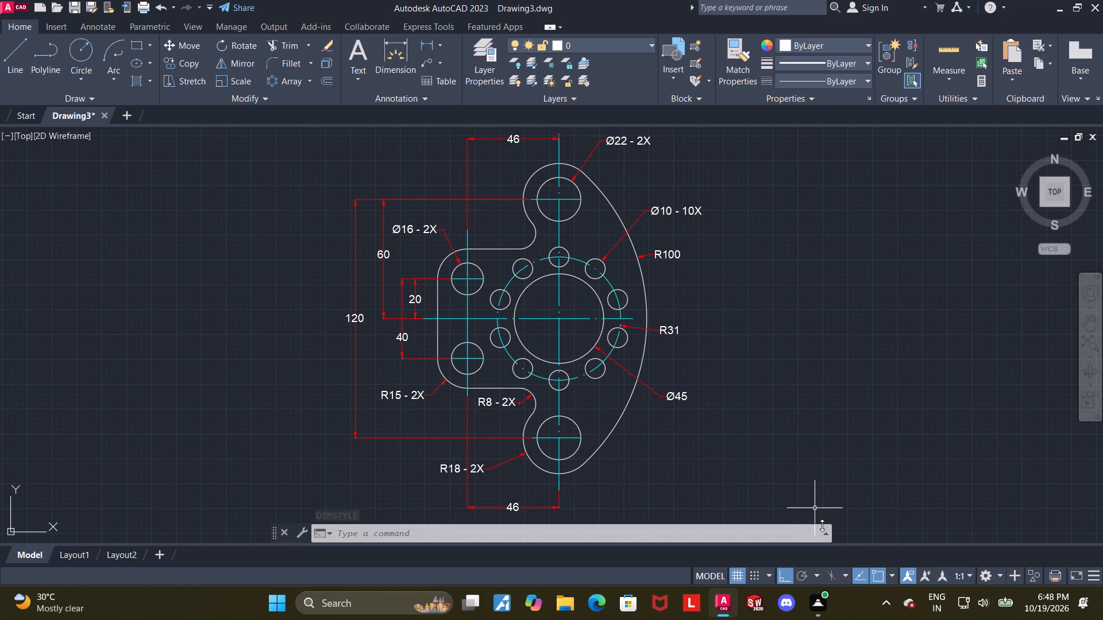
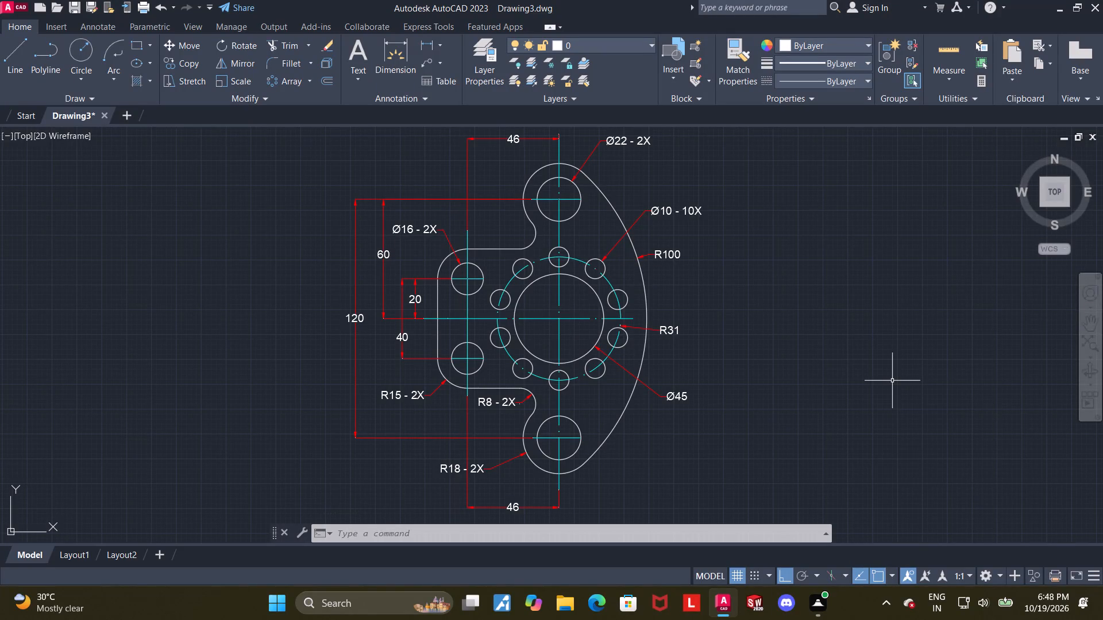
Turn off command log file recording with LOGFILEOFF.
{"action": "type", "text": "logfile"}
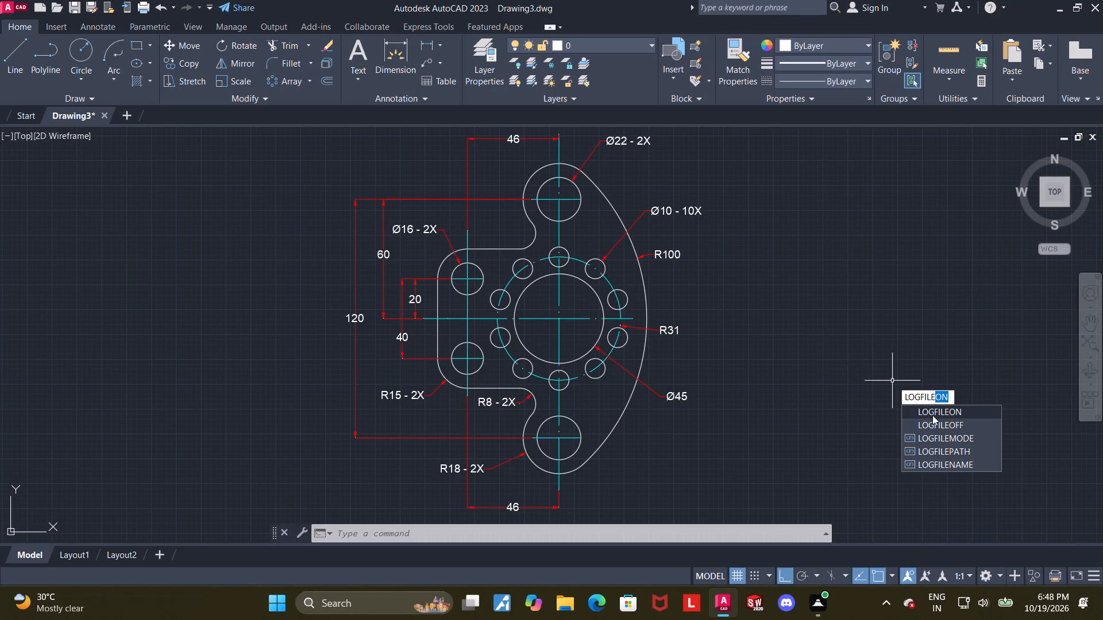
{"action": "left_click", "coordinate": [938, 431]}
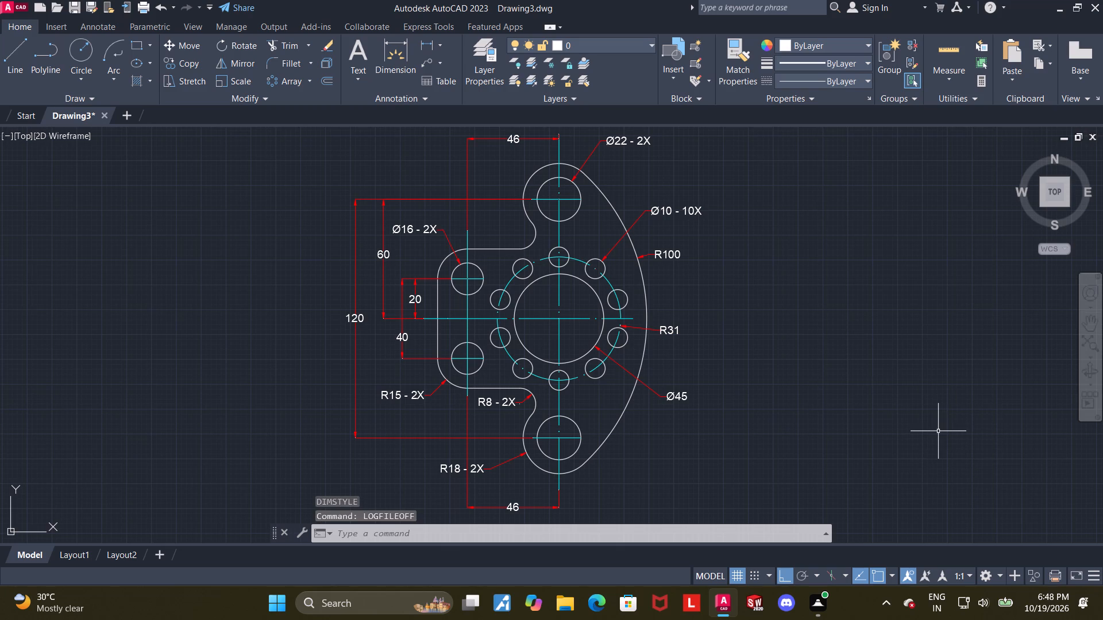
Save the drawing in the Downloads folder as an AutoCAD 2018 DWG named caliper bracket.
{"action": "key", "text": "ctrl+s"}
{"action": "type", "text": "caliper"}
{"action": "key", "text": "space"}
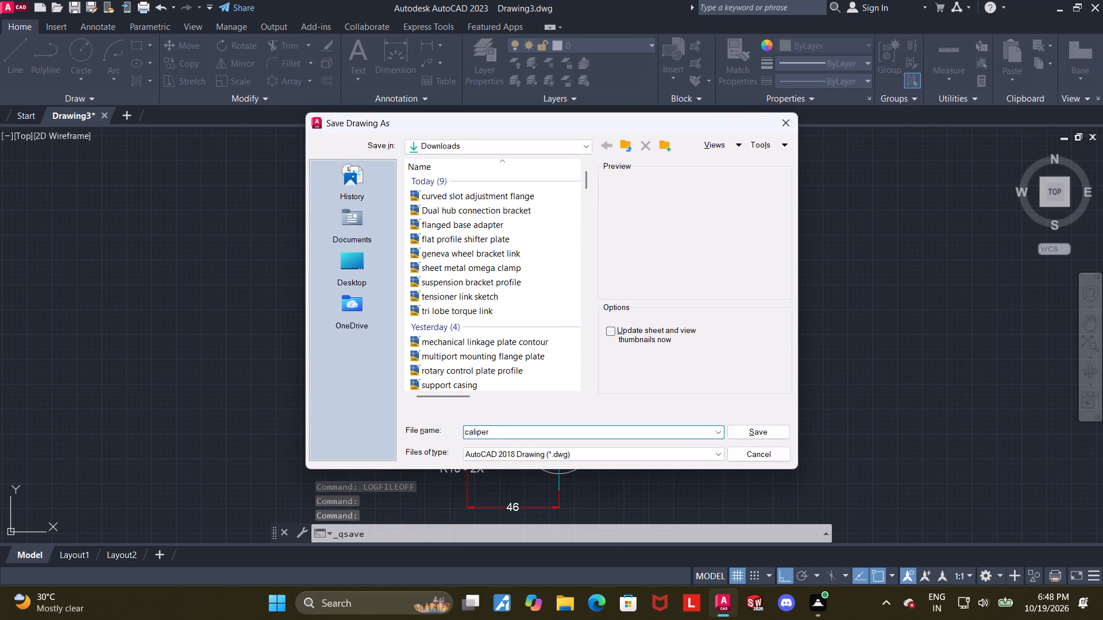
{"action": "type", "text": "bracket"}
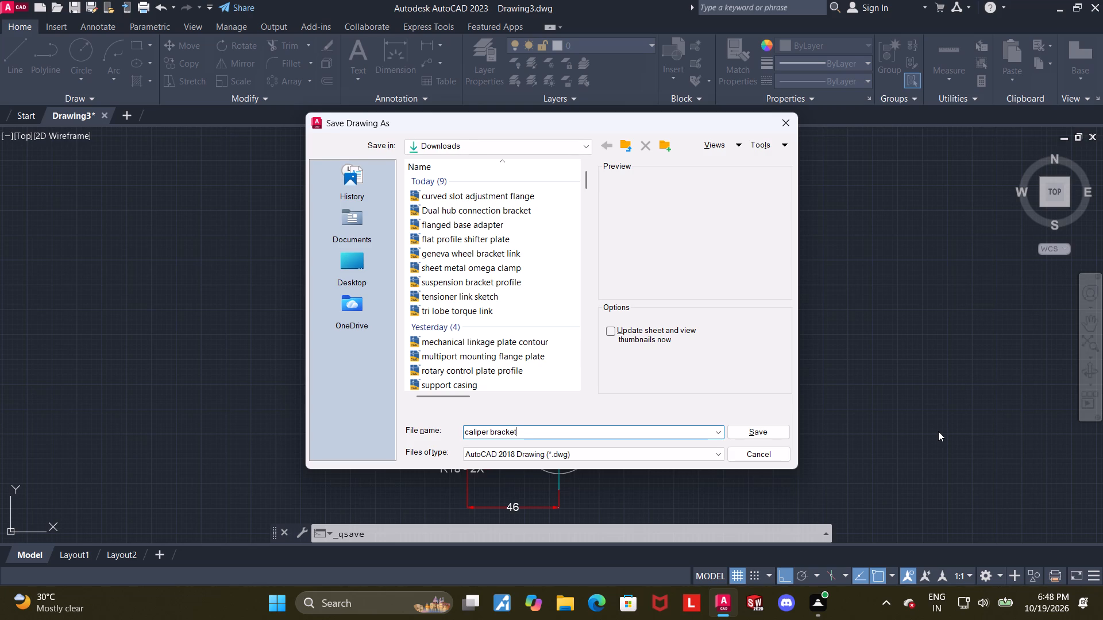
{"action": "key", "text": "Return"}
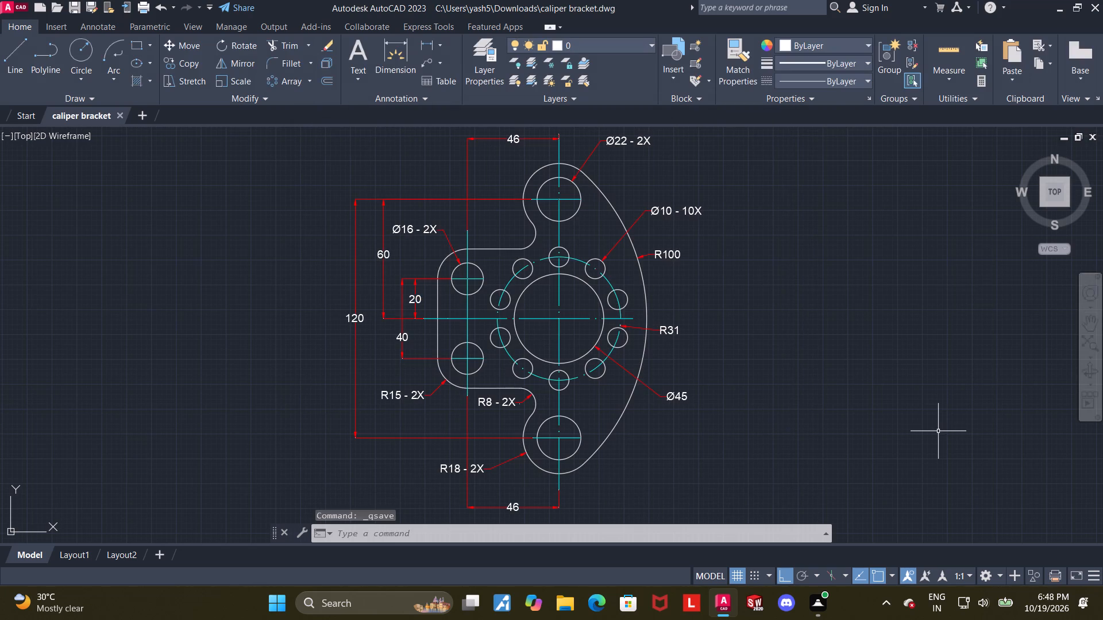
Set up a plot with the DWG To PDF.pc3 plotter, ISO A4 (297.00 x 210.00 MM) paper and the plot centred.
{"action": "type", "text": "plot"}
{"action": "key", "text": "Return"}
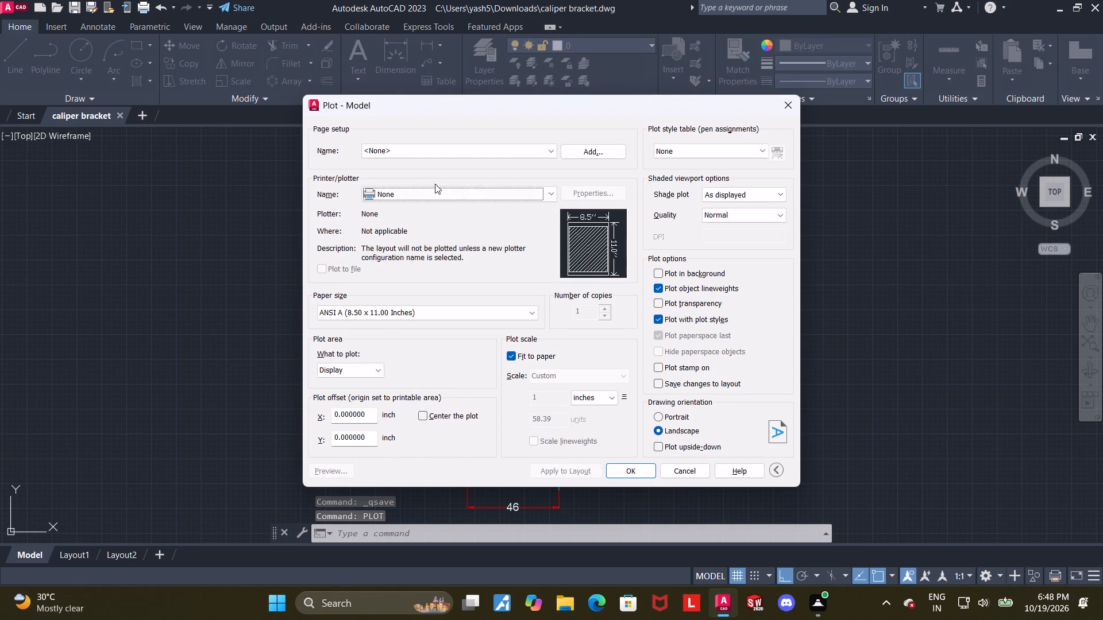
{"action": "left_click", "coordinate": [437, 187]}
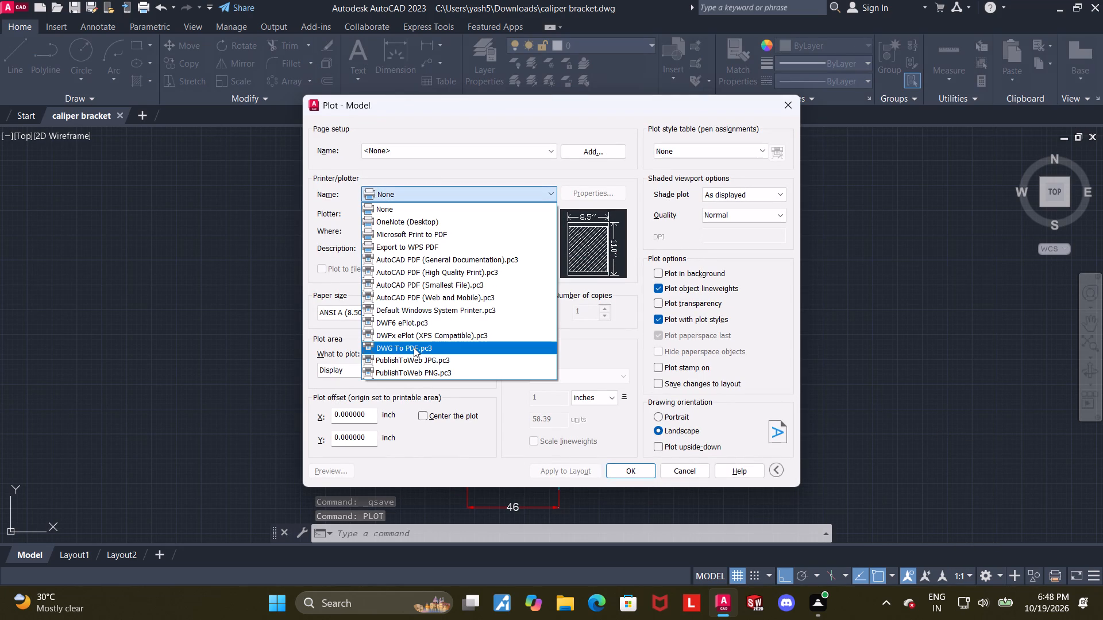
{"action": "left_click", "coordinate": [414, 347]}
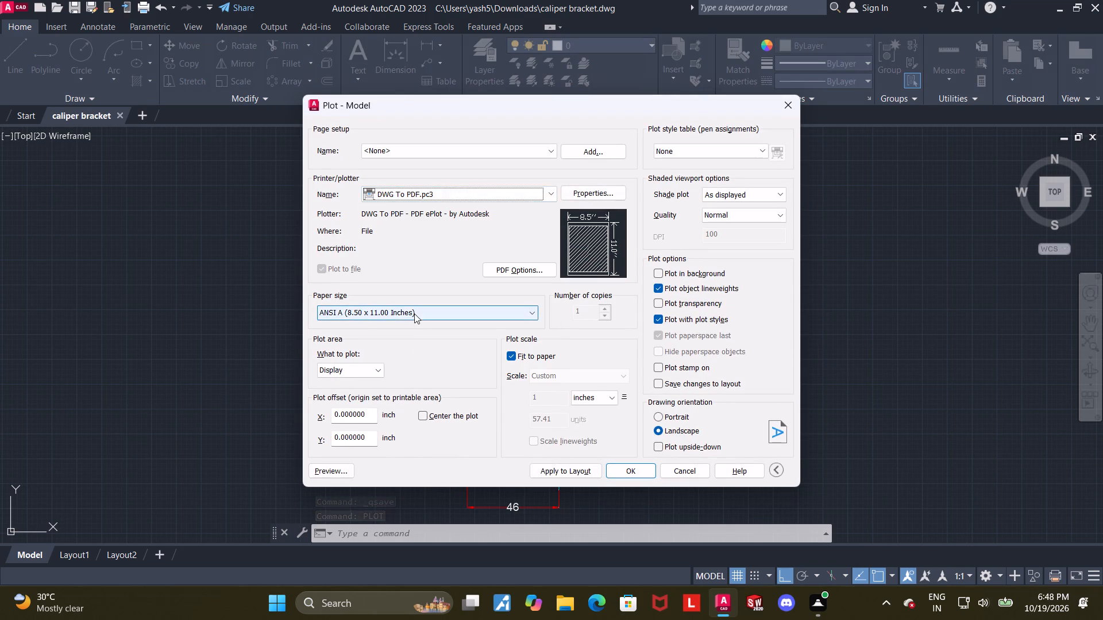
{"action": "left_click", "coordinate": [414, 313]}
{"action": "scroll", "coordinate": [370, 558], "scroll_direction": "down", "scroll_amount": 11}
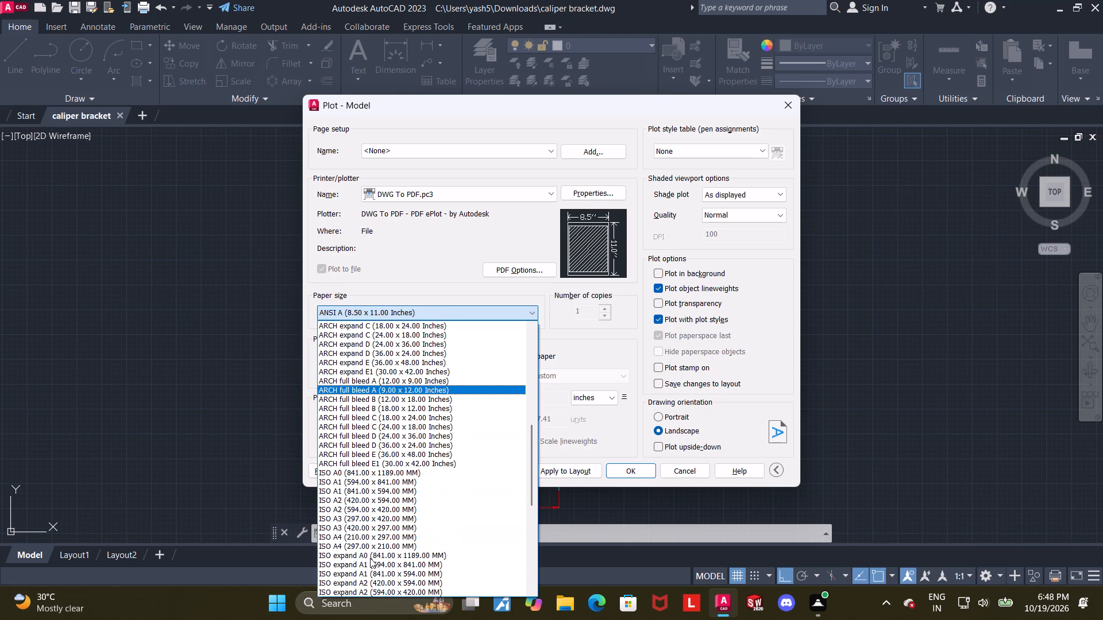
{"action": "left_click", "coordinate": [365, 547]}
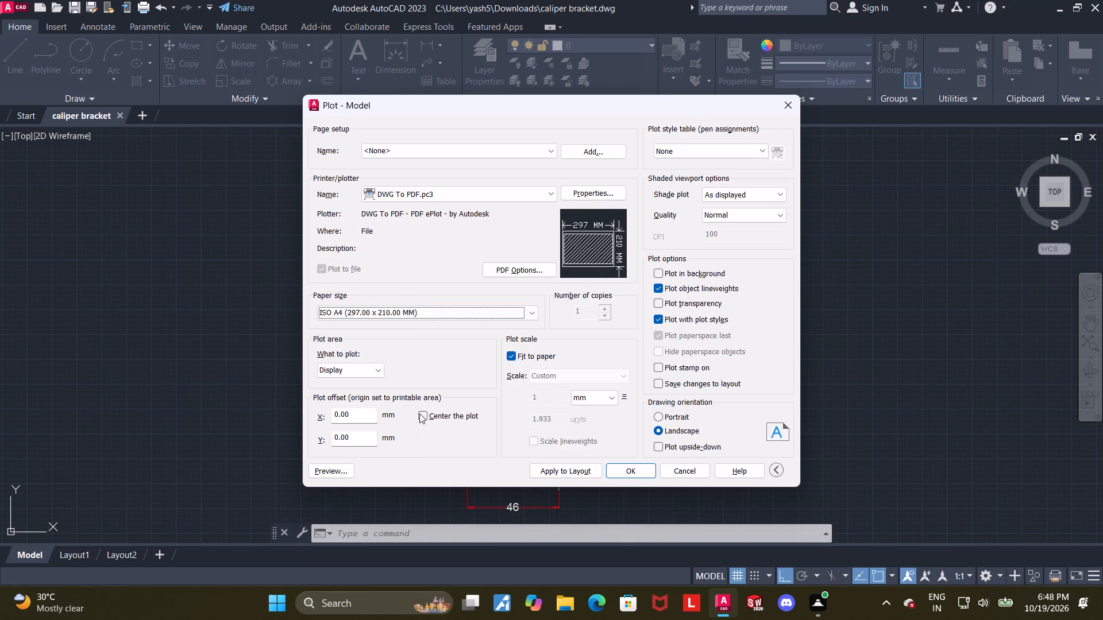
{"action": "left_click", "coordinate": [419, 412]}
Set the plot area to a window enclosing the whole dimensioned part.
{"action": "left_click", "coordinate": [336, 367]}
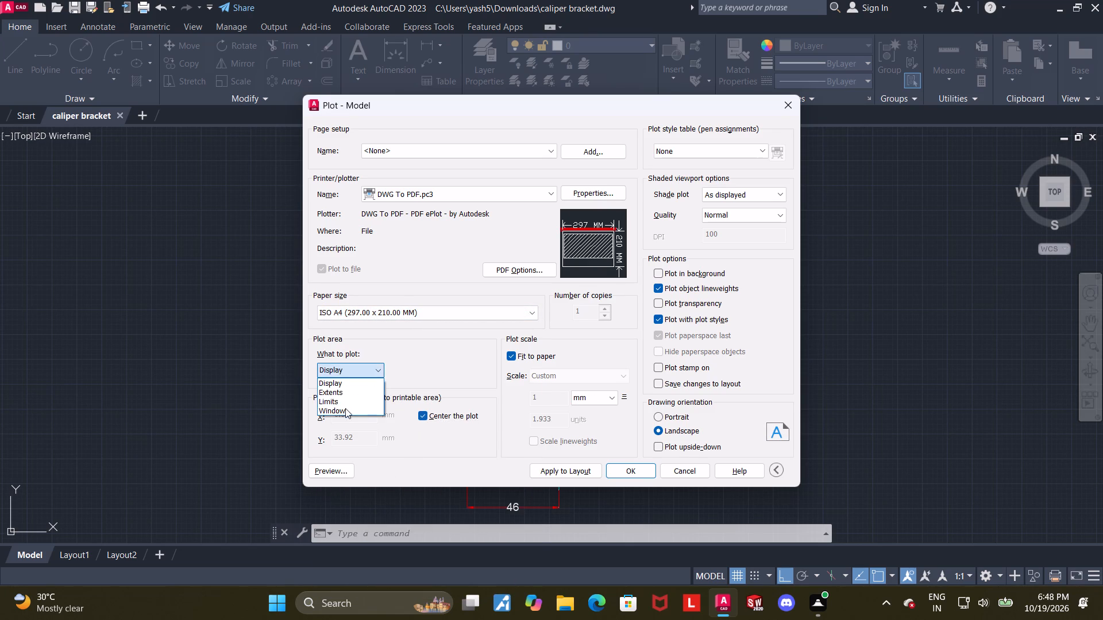
{"action": "left_click", "coordinate": [345, 408]}
{"action": "left_click", "coordinate": [266, 123]}
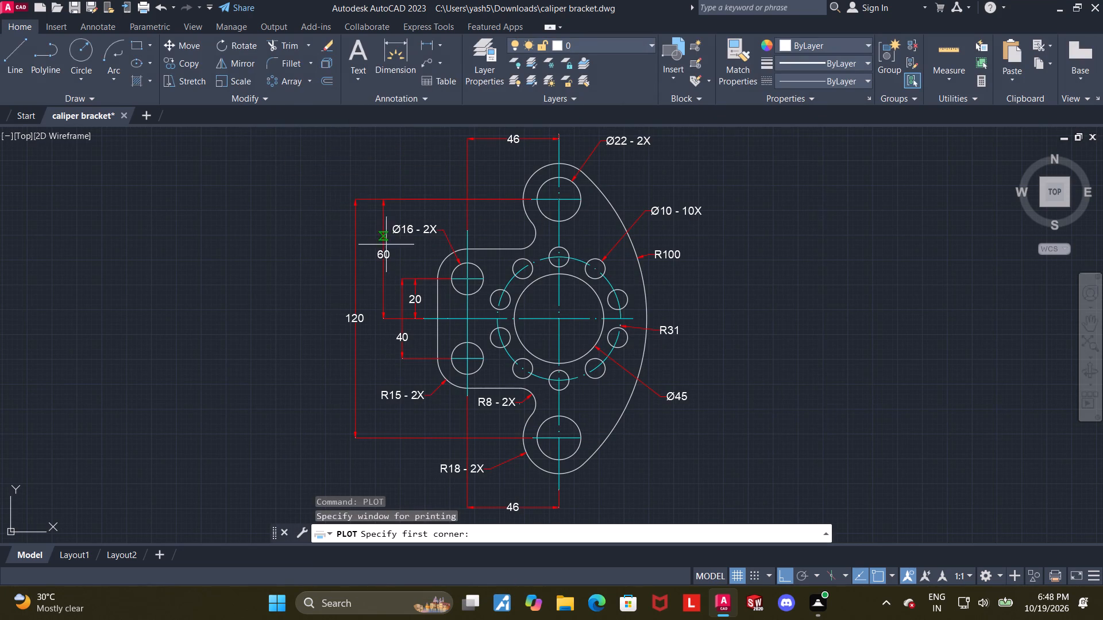
{"action": "left_click", "coordinate": [239, 127]}
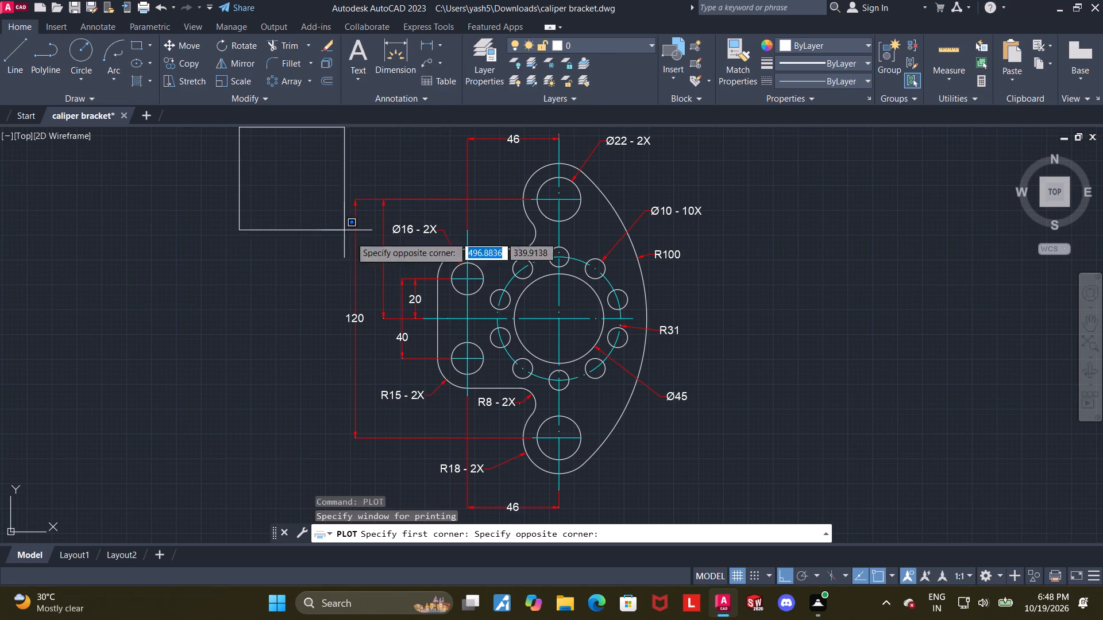
{"action": "left_click", "coordinate": [768, 520]}
Plot the drawing to PDF, saving it in Downloads as caliper bracket-Model.pdf.
{"action": "left_click", "coordinate": [627, 469]}
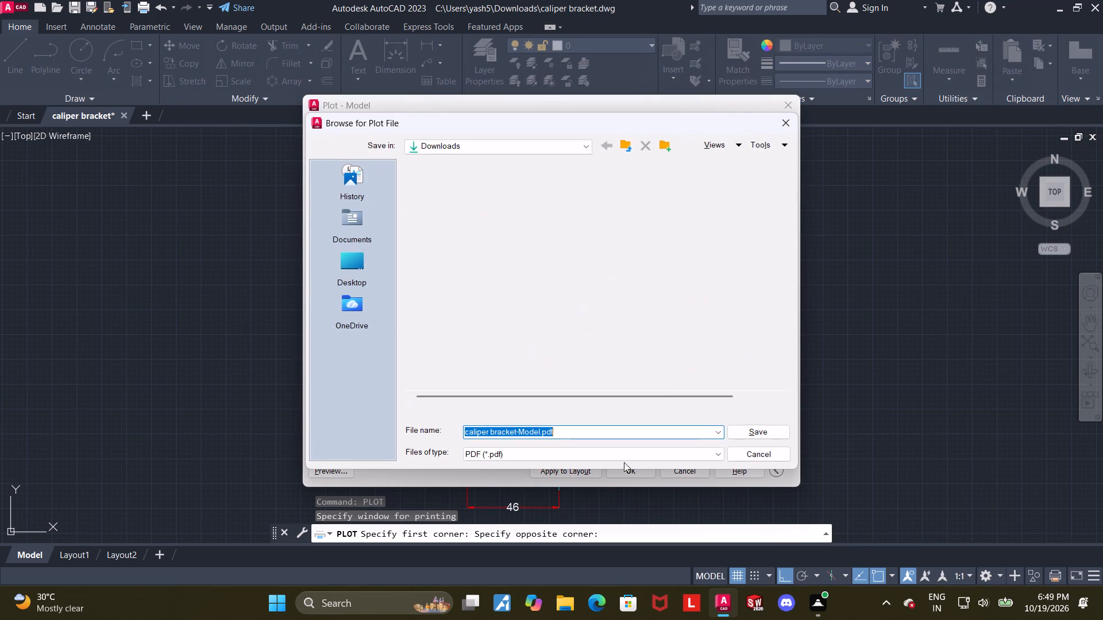
{"action": "double_click", "coordinate": [734, 431]}
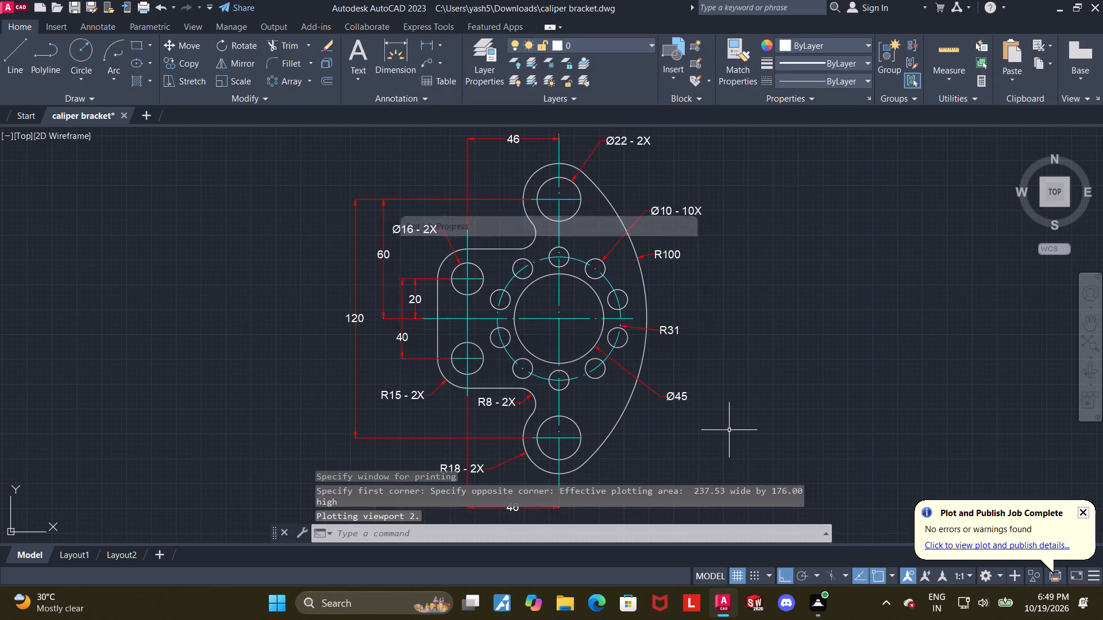